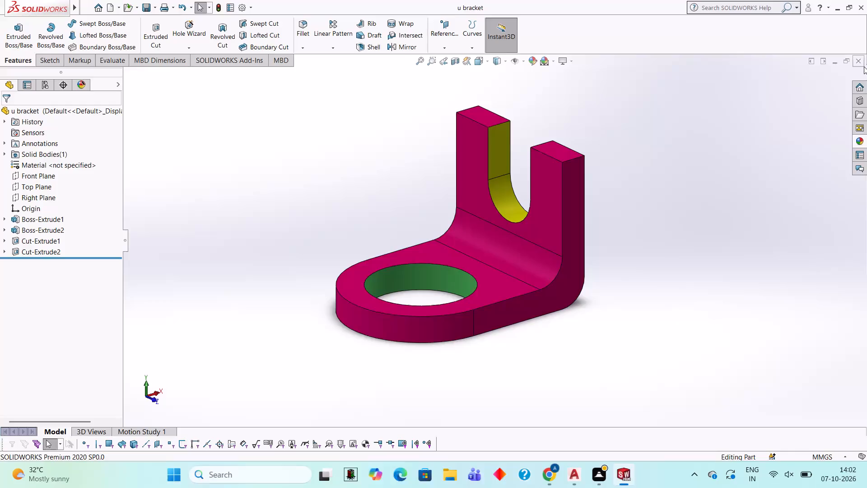
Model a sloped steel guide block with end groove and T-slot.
Close the u bracket part and create a new part document.
{"action": "left_click", "coordinate": [864, 66]}
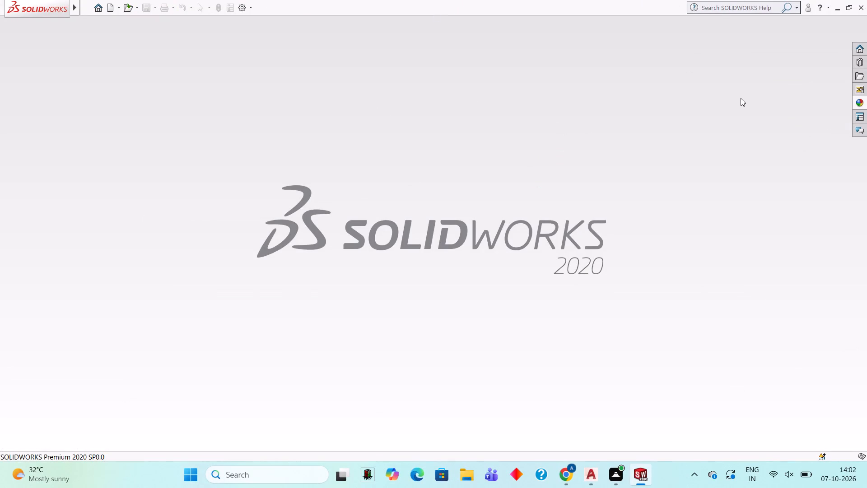
{"action": "left_click", "coordinate": [112, 6]}
{"action": "left_click", "coordinate": [379, 356]}
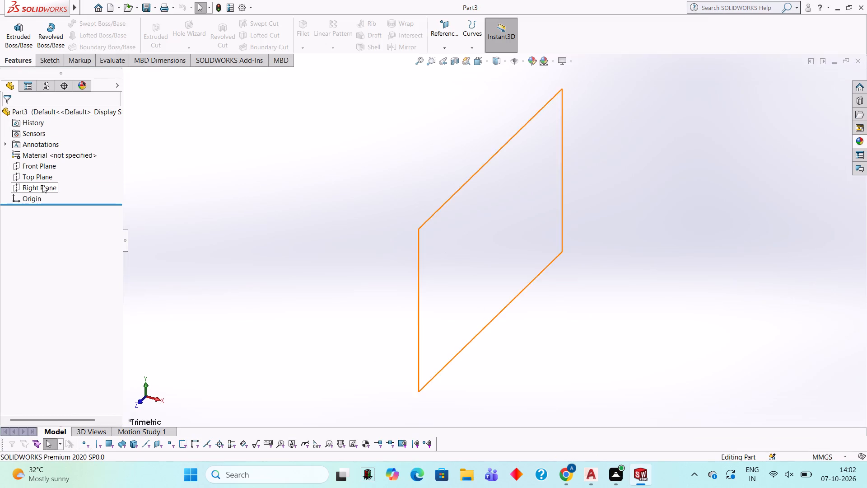
On the Front Plane, sketch connected lines from the origin: 60 mm horizontal to +X, 30 mm vertical upward, and 15 mm horizontal back.
{"action": "left_click", "coordinate": [42, 168]}
{"action": "left_click", "coordinate": [48, 160]}
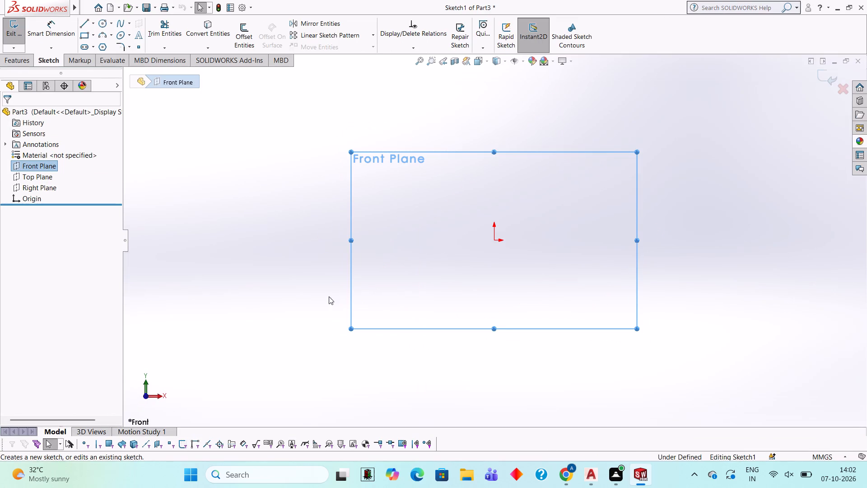
{"action": "left_click", "coordinate": [418, 209]}
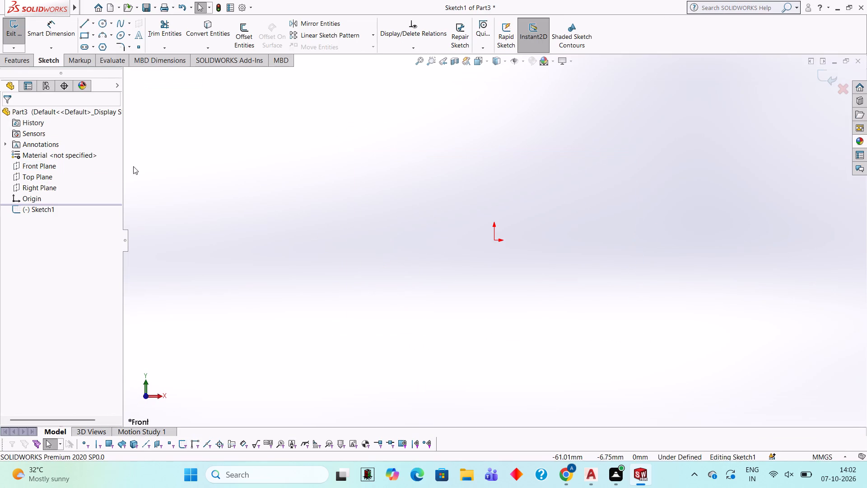
{"action": "left_click", "coordinate": [82, 24]}
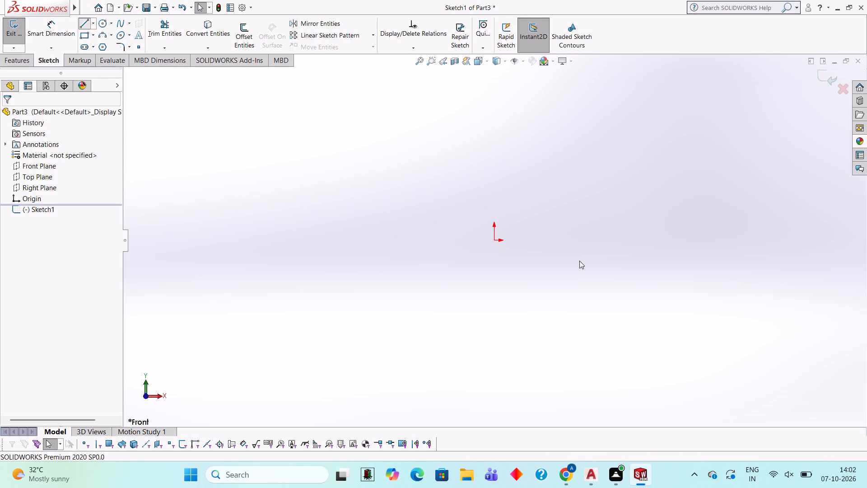
{"action": "left_click", "coordinate": [494, 241]}
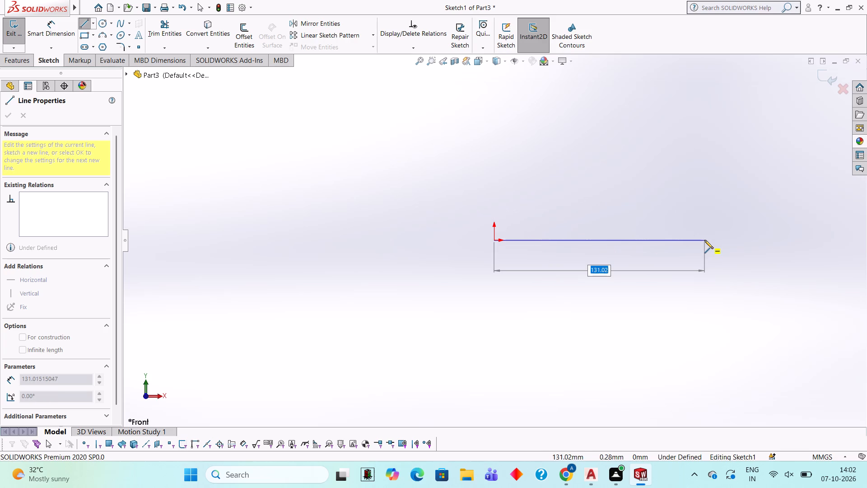
{"action": "type", "text": "60"}
{"action": "key", "text": "Return"}
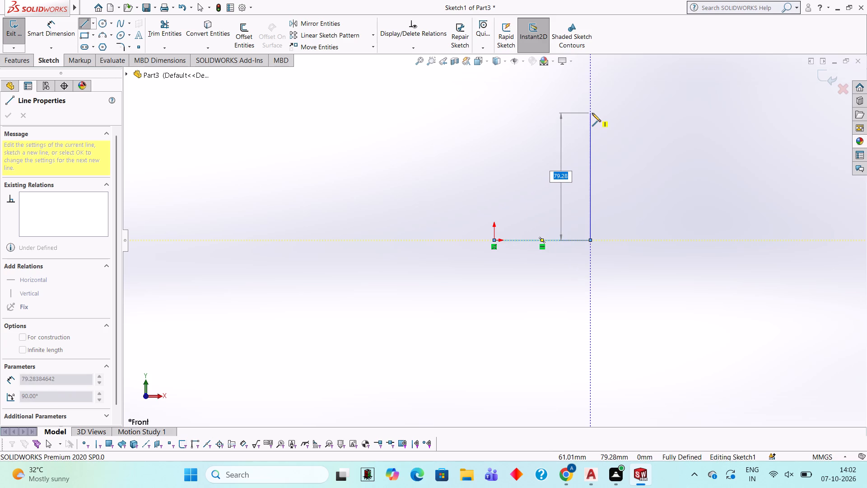
{"action": "type", "text": "30"}
{"action": "key", "text": "Return"}
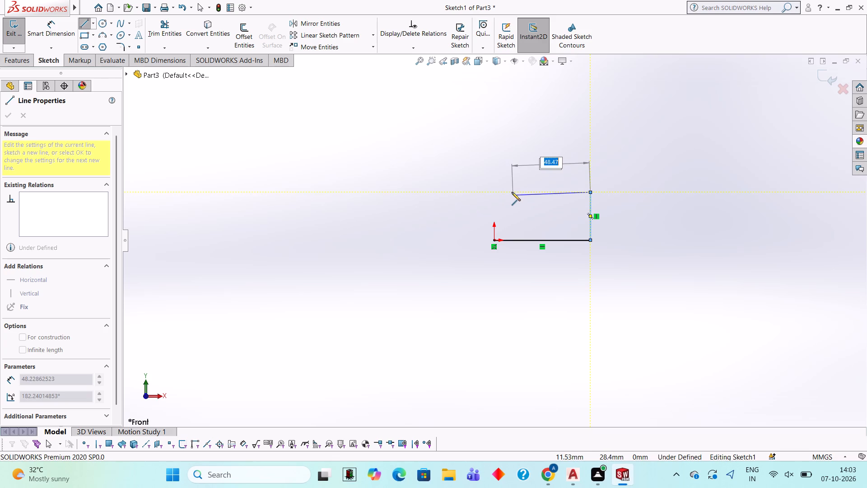
{"action": "type", "text": "15"}
{"action": "key", "text": "Return"}
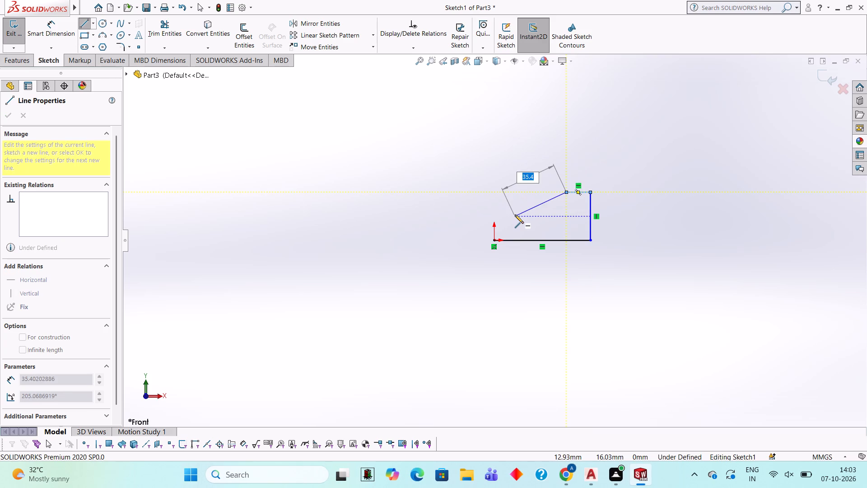
{"action": "key", "text": "Escape"}
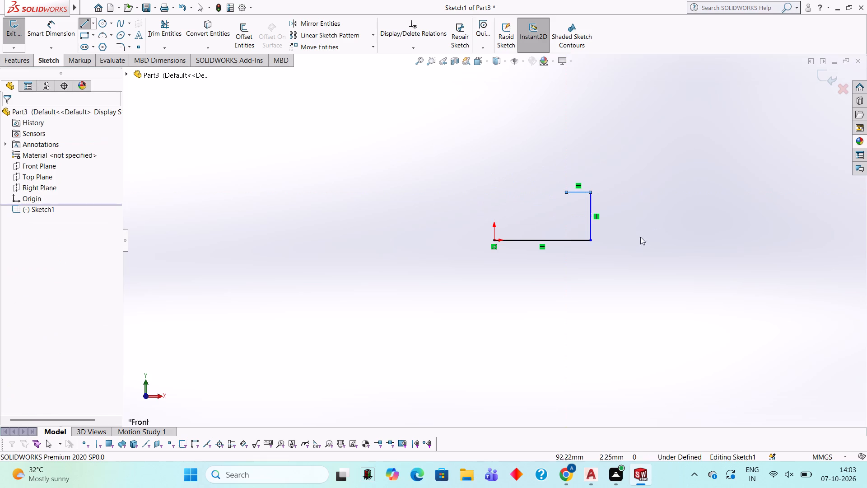
Draw an 8 mm vertical line up from the origin and a 60 mm horizontal line from its top to the opposite vertical edge.
{"action": "scroll", "coordinate": [646, 213], "scroll_direction": "up", "scroll_amount": 1}
{"action": "scroll", "coordinate": [646, 213], "scroll_direction": "down", "scroll_amount": 3}
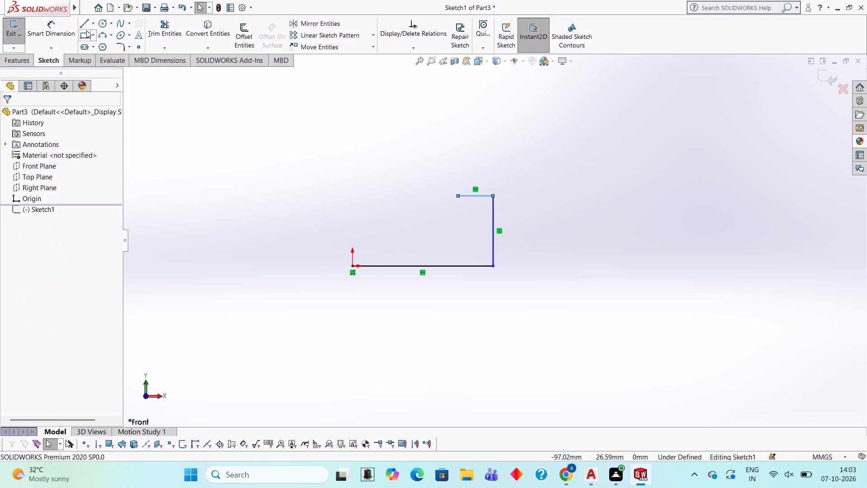
{"action": "left_click", "coordinate": [84, 23]}
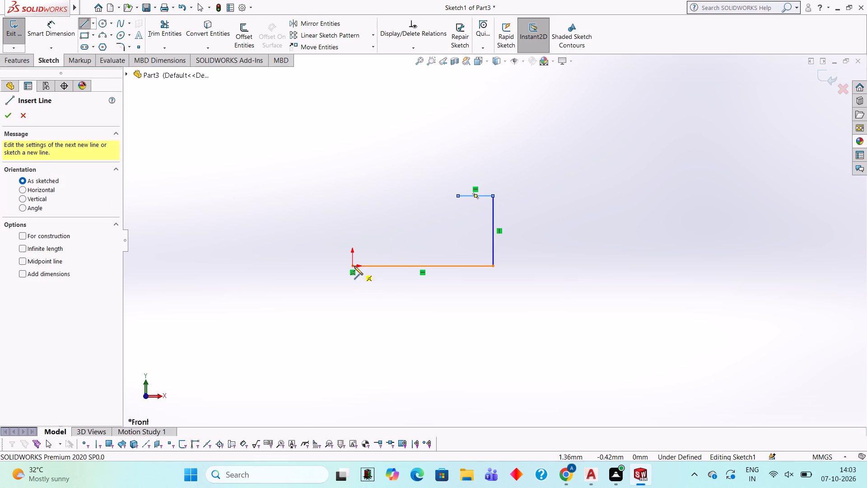
{"action": "left_click", "coordinate": [352, 265]}
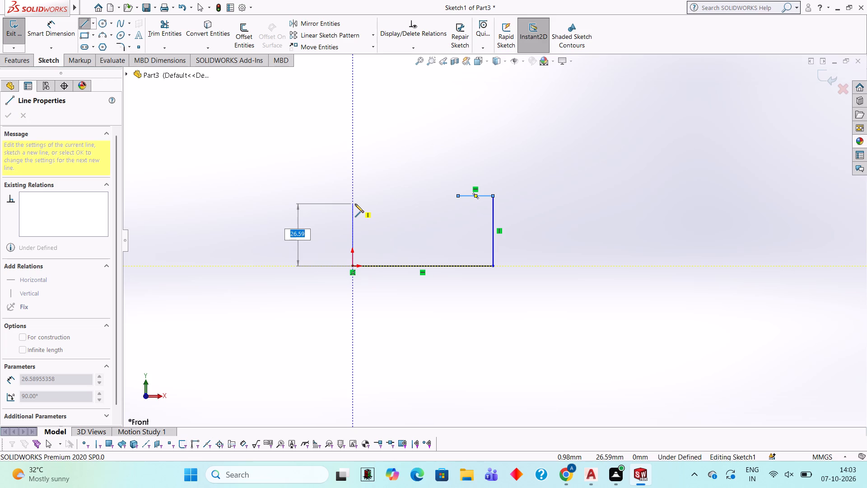
{"action": "key", "text": "8"}
{"action": "key", "text": "Return"}
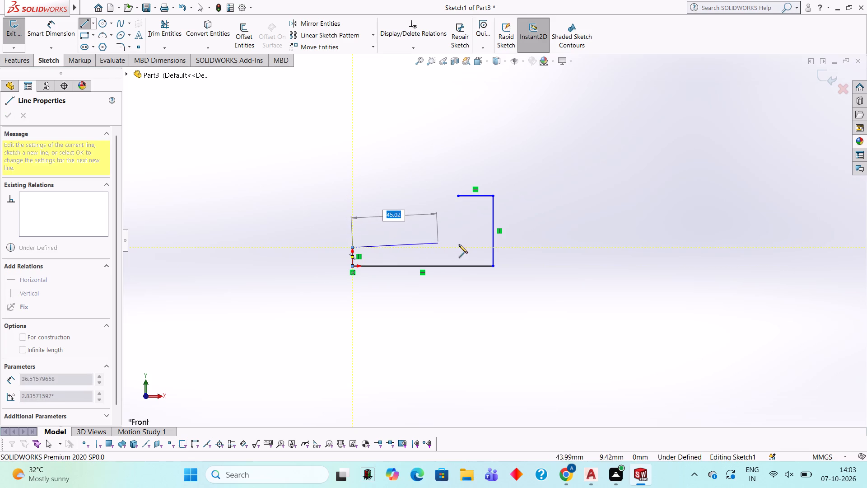
{"action": "left_click", "coordinate": [492, 247]}
{"action": "key", "text": "Escape"}
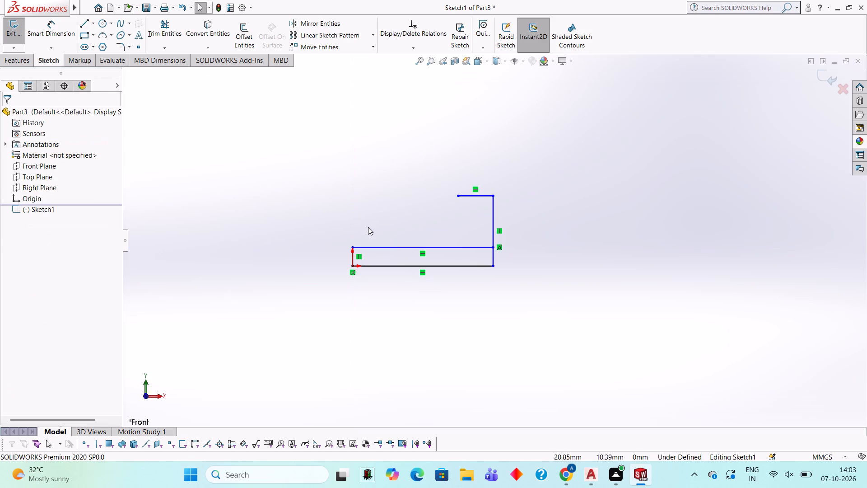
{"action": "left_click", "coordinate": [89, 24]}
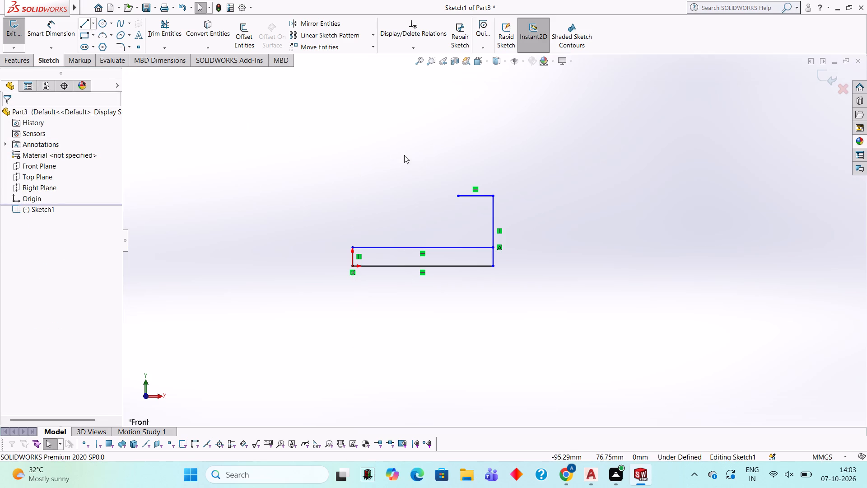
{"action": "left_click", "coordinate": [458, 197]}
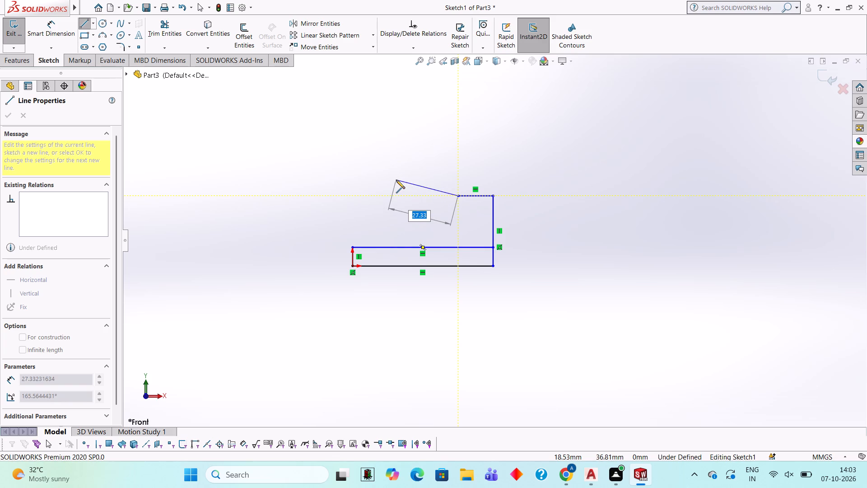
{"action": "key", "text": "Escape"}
Draw a 40 mm line back along the inner horizontal from the 30 mm edge, and a sloped line to the 15 mm top line's free end.
{"action": "left_click", "coordinate": [88, 19]}
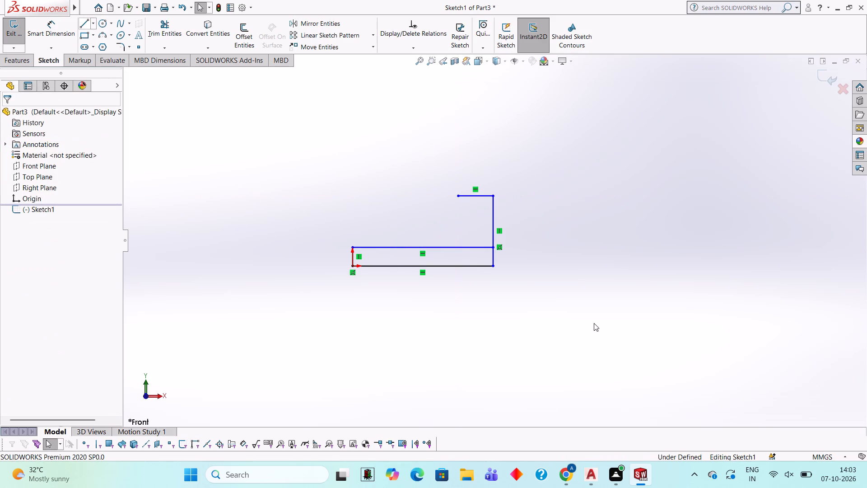
{"action": "left_click", "coordinate": [493, 247]}
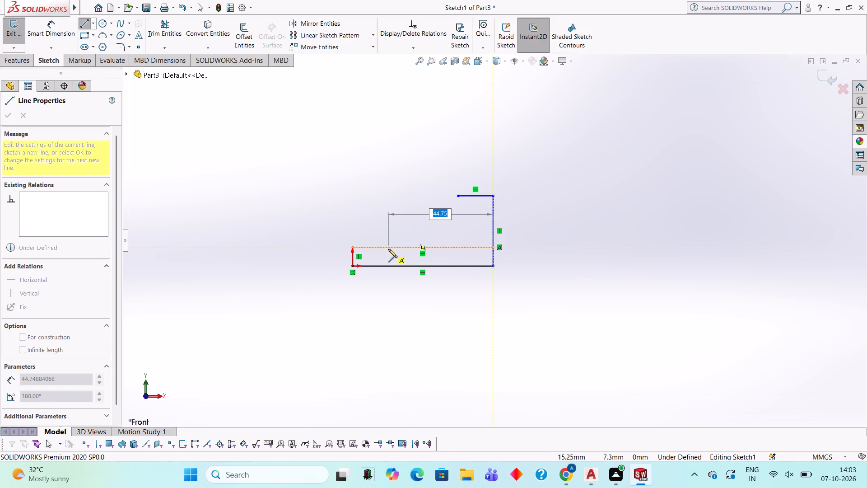
{"action": "type", "text": "40"}
{"action": "key", "text": "Return"}
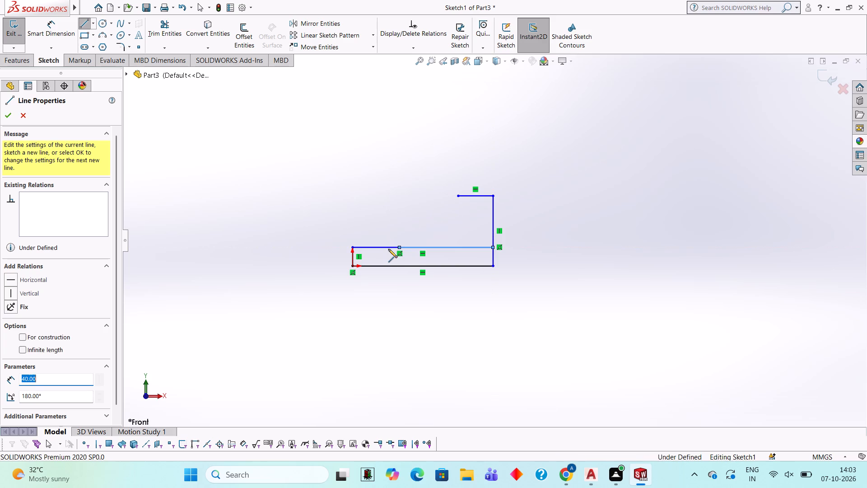
{"action": "left_click", "coordinate": [458, 197]}
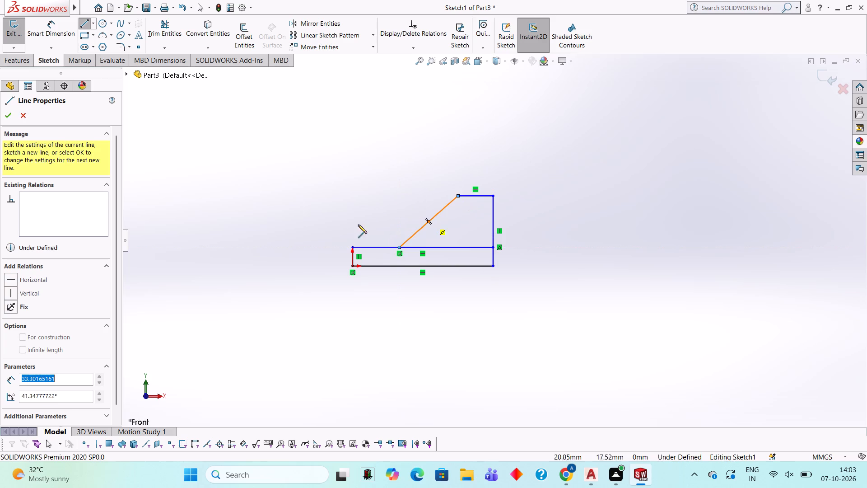
{"action": "key", "text": "Escape"}
Trim both overlapping inner horizontal segments between the sloped line and the 30 mm vertical edge, leaving a single closed profile.
{"action": "left_click", "coordinate": [176, 23]}
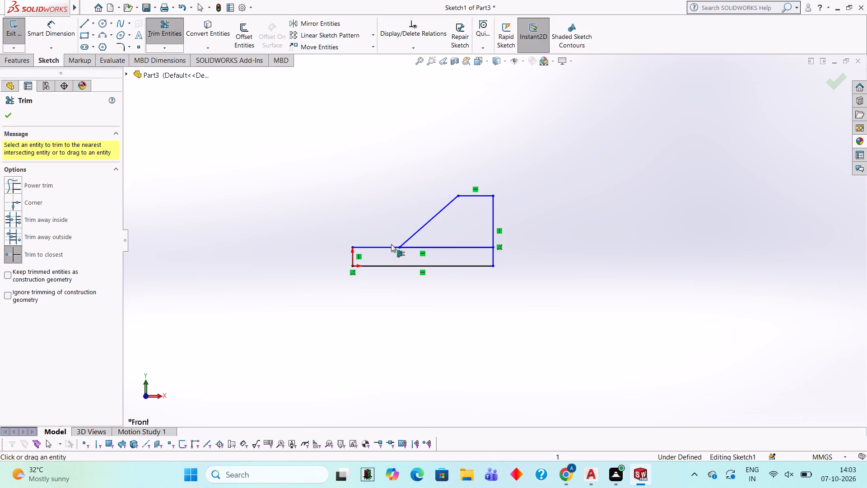
{"action": "left_click", "coordinate": [449, 246]}
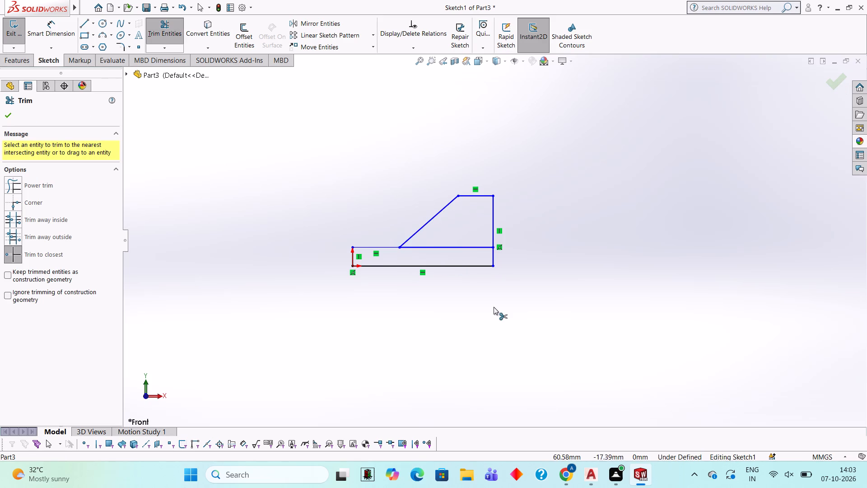
{"action": "left_click", "coordinate": [447, 247]}
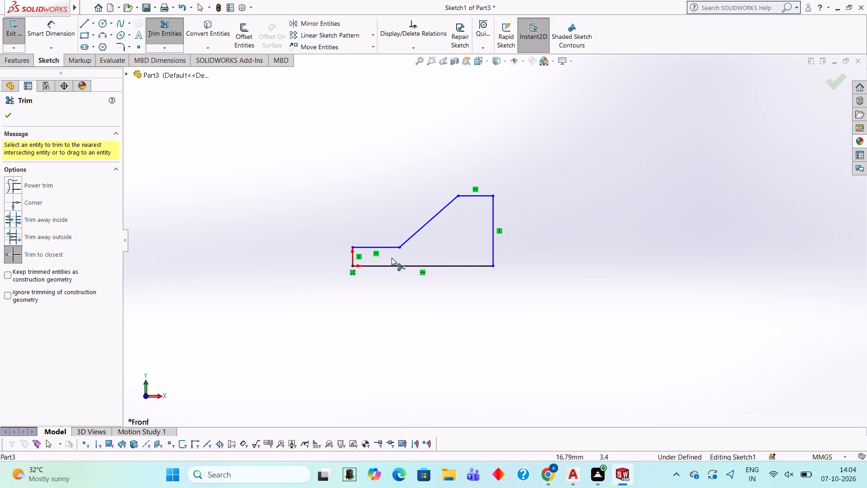
Extrude the closed profile as a Blind boss with a depth of 40 mm.
{"action": "left_click", "coordinate": [18, 61]}
{"action": "left_click", "coordinate": [24, 33]}
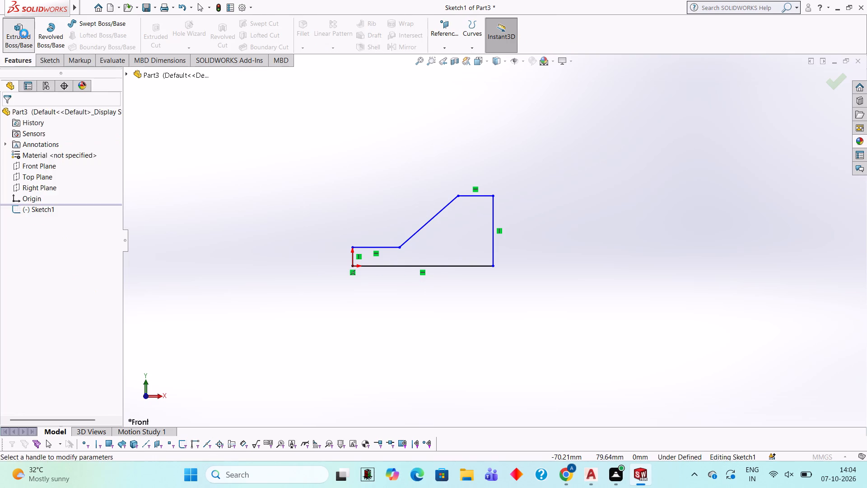
{"action": "type", "text": "40"}
{"action": "key", "text": "Return"}
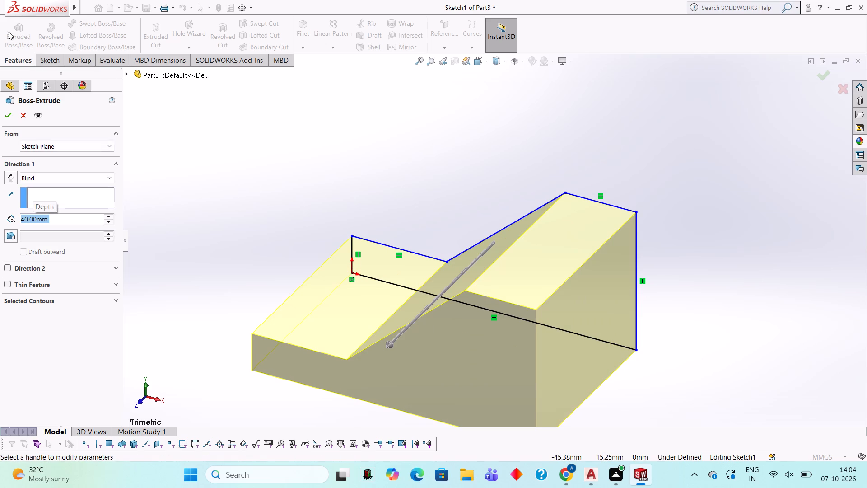
{"action": "left_click", "coordinate": [10, 109]}
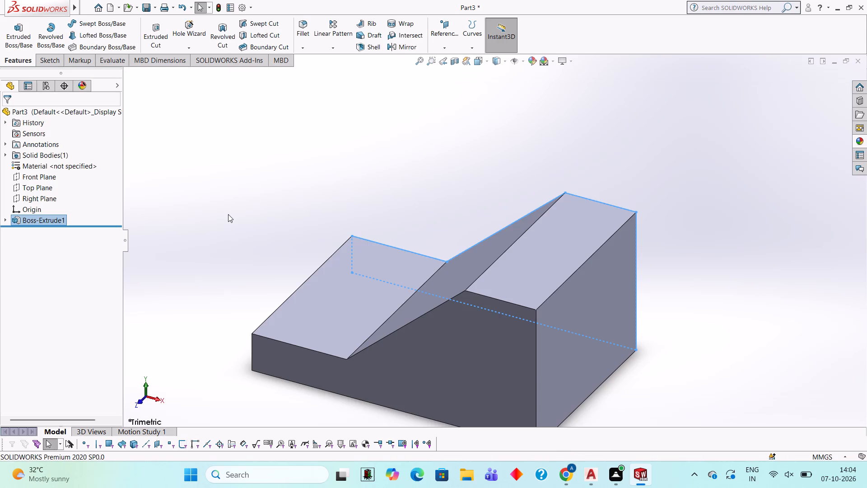
{"action": "key", "text": "Escape"}
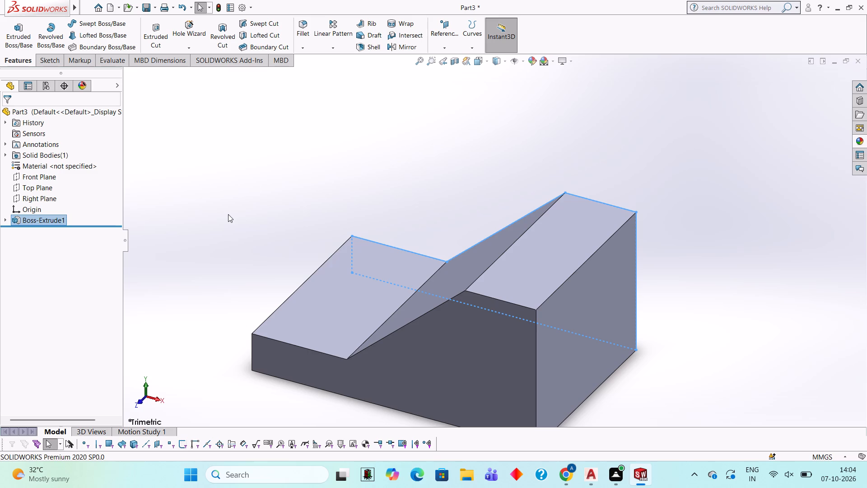
Start a sketch on the low end face and draw a 10 mm line along its top edge from the midpoint toward the origin side.
{"action": "scroll", "coordinate": [415, 273], "scroll_direction": "up", "scroll_amount": 2}
{"action": "middle_click_drag", "start_coordinate": [413, 272], "coordinate": [473, 259]}
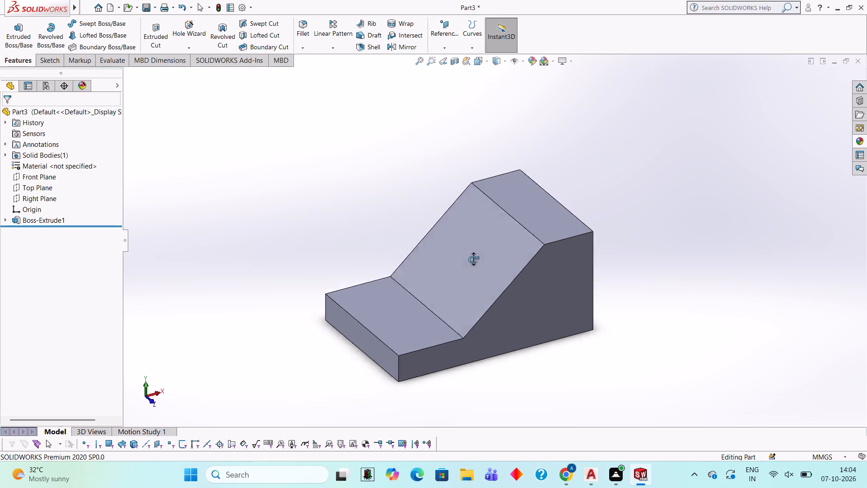
{"action": "middle_click_drag", "start_coordinate": [473, 259], "coordinate": [477, 238]}
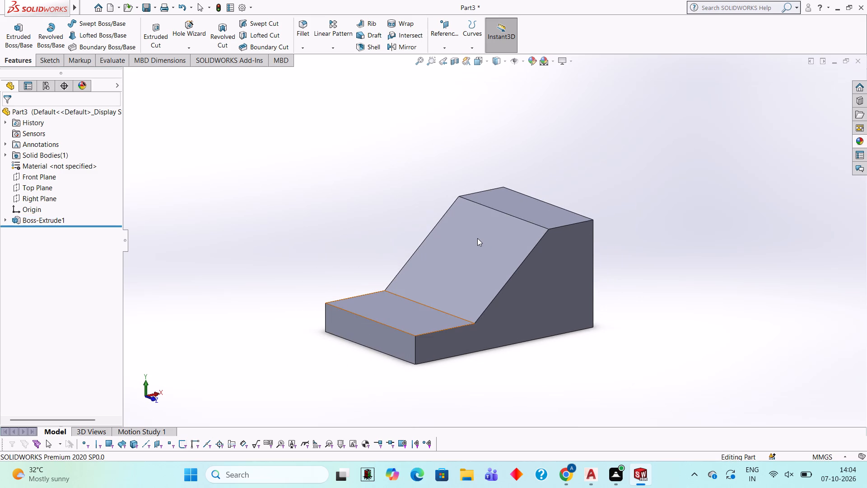
{"action": "middle_click_drag", "start_coordinate": [419, 247], "coordinate": [435, 253]}
{"action": "middle_click_drag", "start_coordinate": [416, 241], "coordinate": [426, 240]}
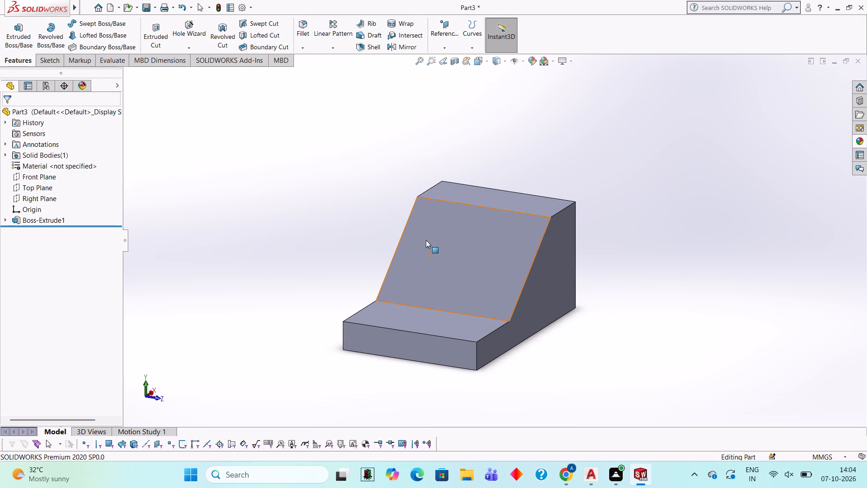
{"action": "left_click", "coordinate": [401, 348]}
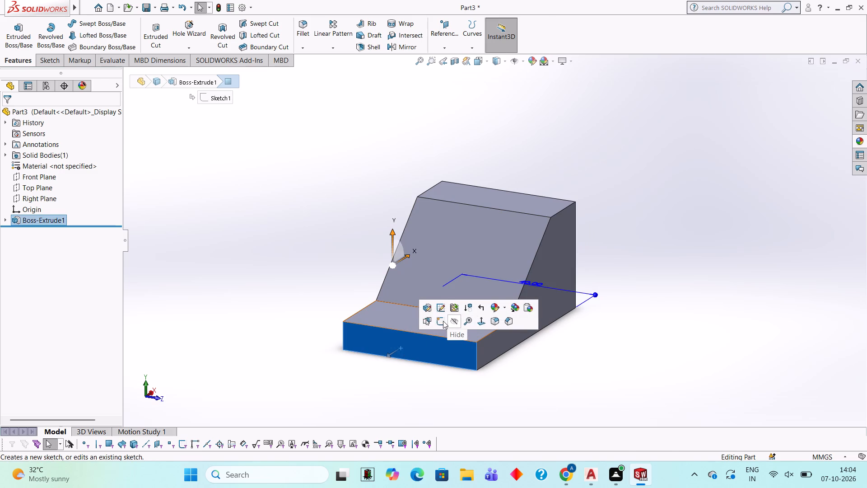
{"action": "left_click", "coordinate": [443, 321]}
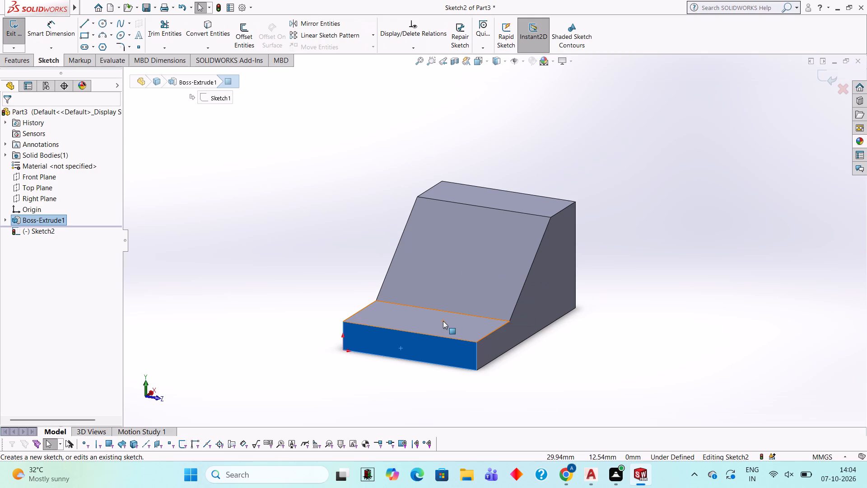
{"action": "key", "text": "ctrl+8"}
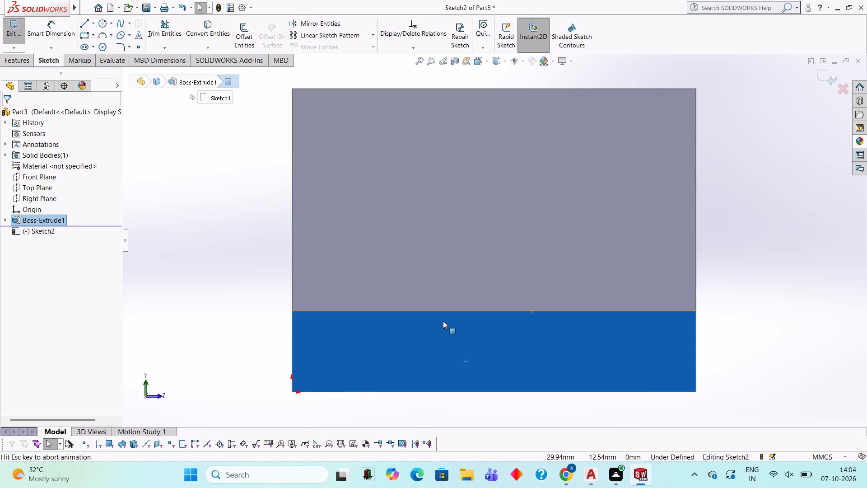
{"action": "left_click", "coordinate": [78, 24]}
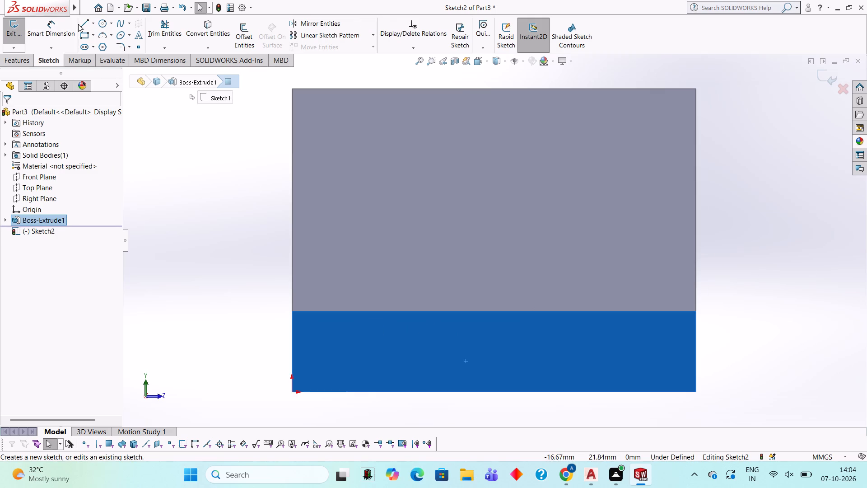
{"action": "left_click", "coordinate": [85, 24]}
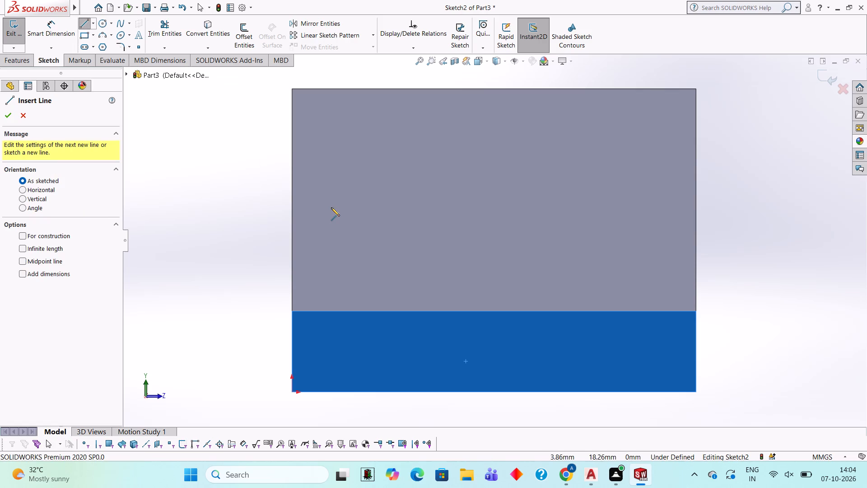
{"action": "left_click", "coordinate": [494, 311]}
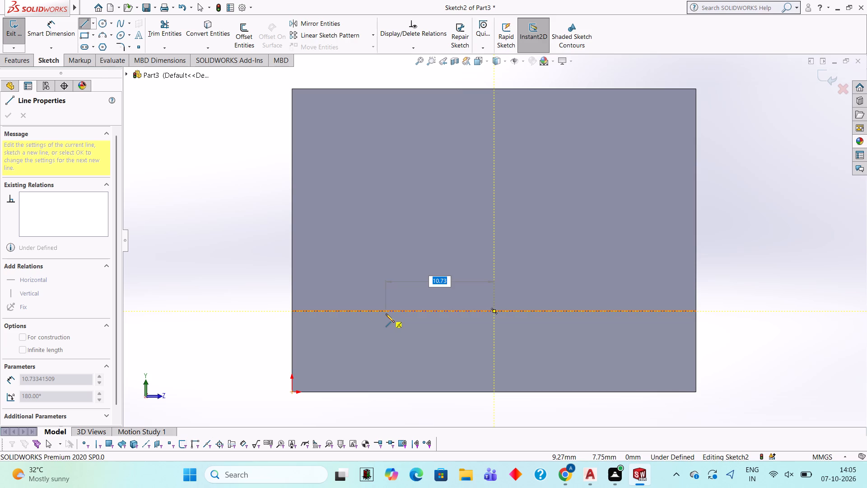
{"action": "type", "text": "10"}
{"action": "key", "text": "Return"}
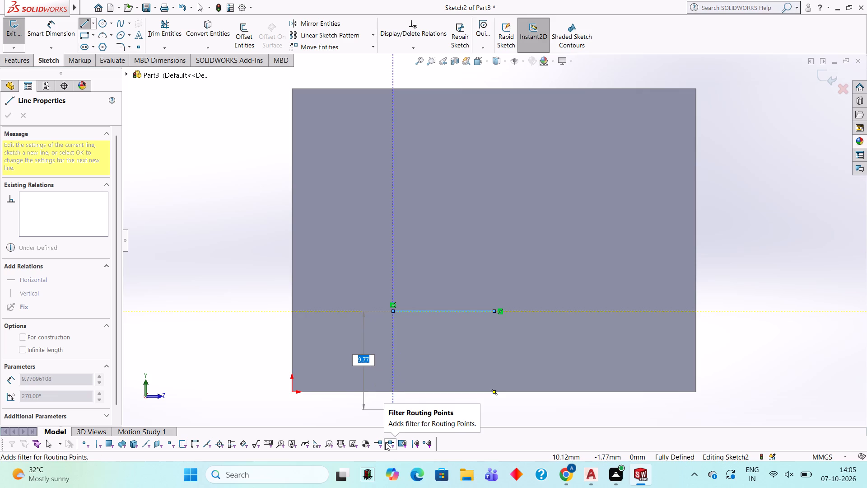
Complete the rectangle with a vertical down to the bottom edge, a 20 mm line along that edge, and lines back to the top edge's midpoint.
{"action": "left_click", "coordinate": [394, 391]}
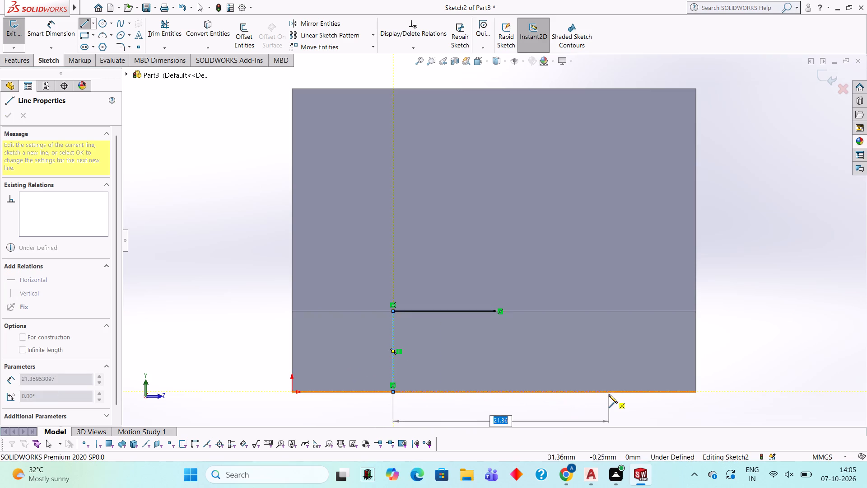
{"action": "type", "text": "20"}
{"action": "key", "text": "Return"}
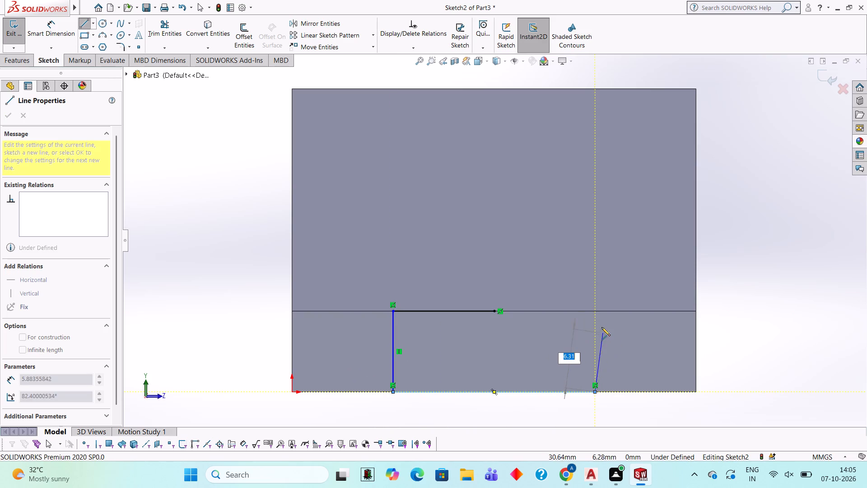
{"action": "left_click", "coordinate": [593, 311]}
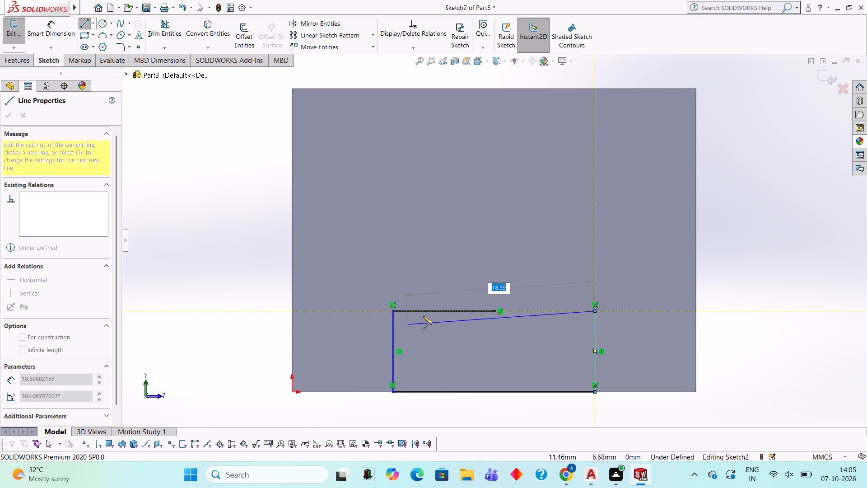
{"action": "left_click", "coordinate": [494, 311]}
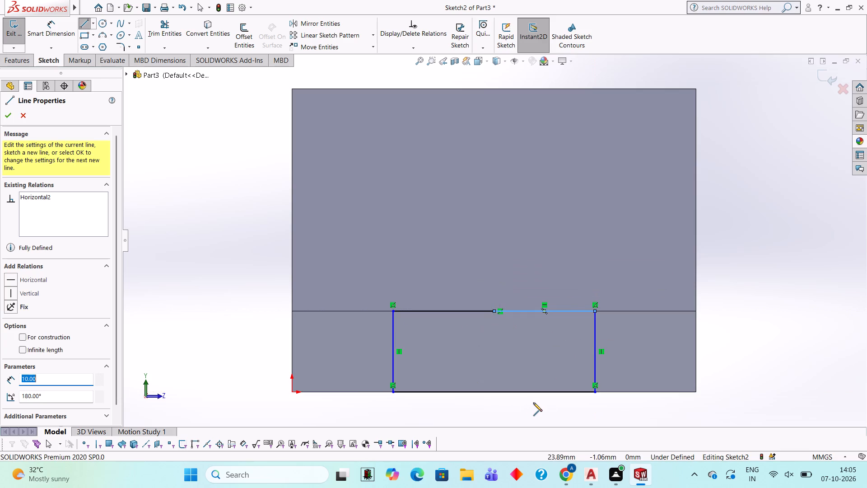
{"action": "key", "text": "Escape"}
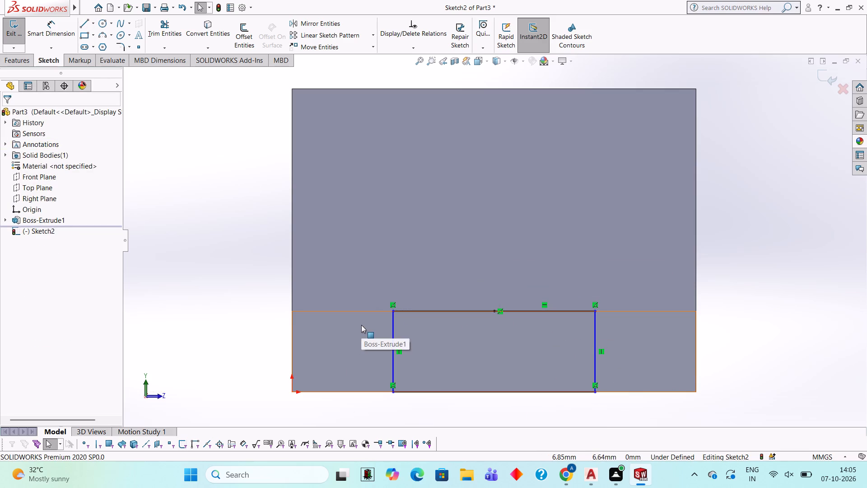
Cut the rectangle into the low end of the block as a Blind Extruded Cut with a depth of 5 mm.
{"action": "left_click", "coordinate": [28, 59]}
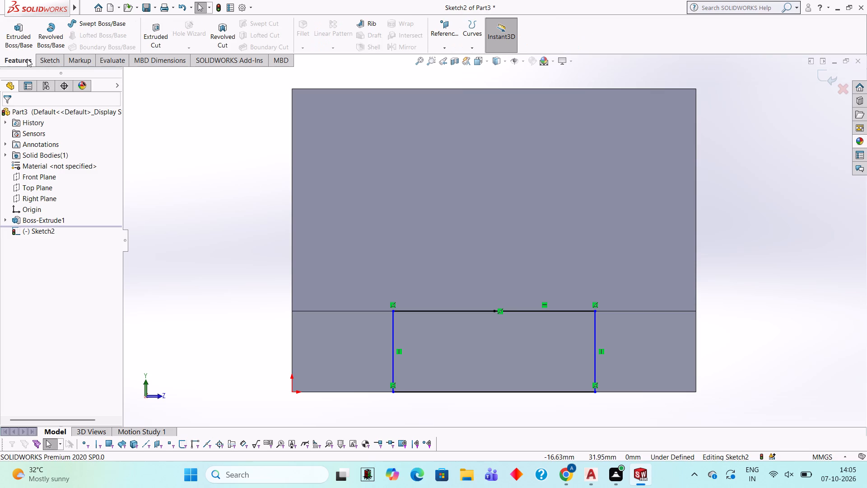
{"action": "left_click", "coordinate": [22, 37]}
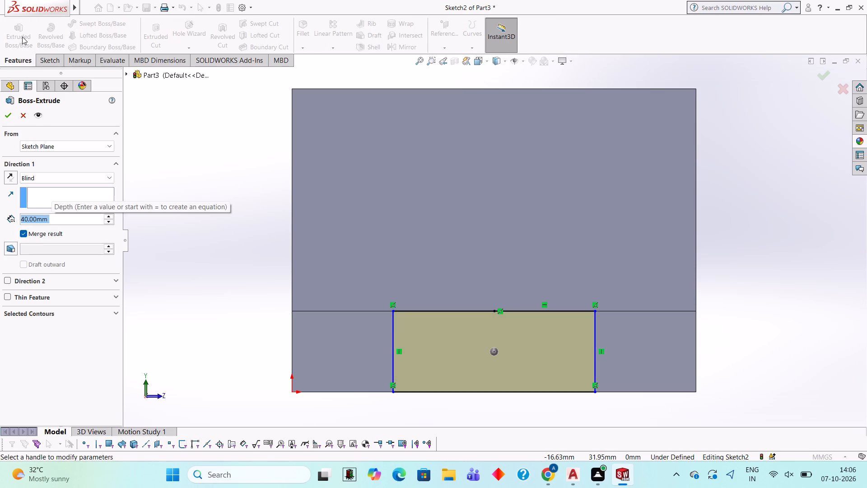
{"action": "key", "text": "Escape"}
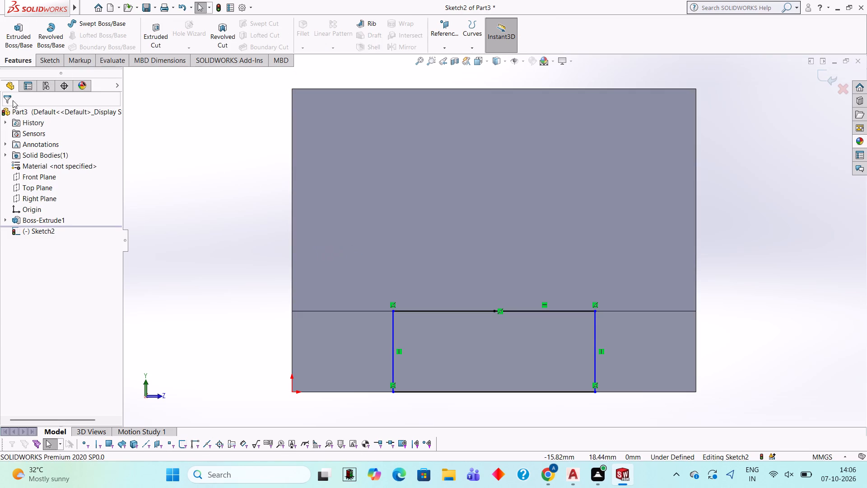
{"action": "left_click", "coordinate": [164, 29]}
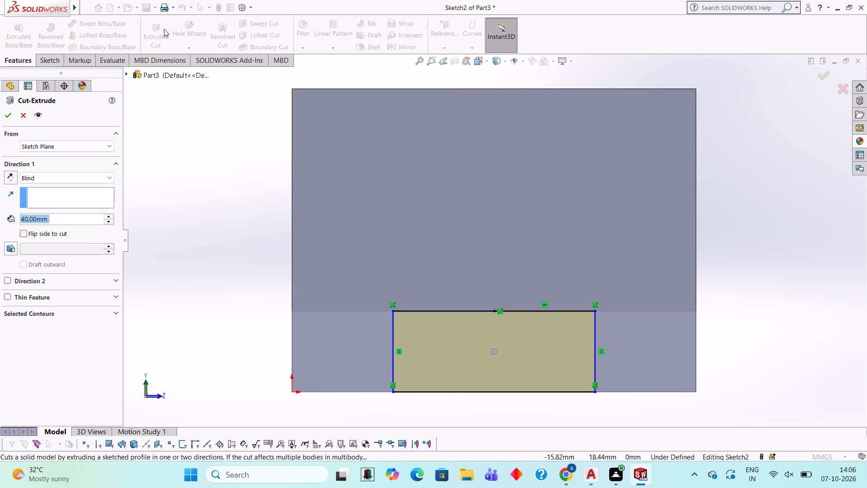
{"action": "scroll", "coordinate": [490, 182], "scroll_direction": "up", "scroll_amount": 1}
{"action": "middle_click_drag", "start_coordinate": [490, 182], "coordinate": [444, 229]}
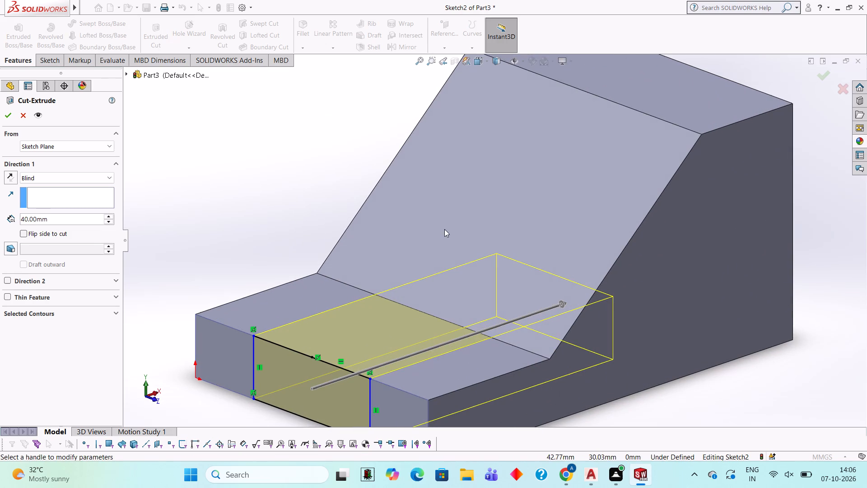
{"action": "left_click", "coordinate": [72, 220]}
{"action": "key", "text": "BackSpace"}
{"action": "key", "text": "BackSpace"}
{"action": "key", "text": "BackSpace"}
{"action": "key", "text": "BackSpace"}
{"action": "key", "text": "BackSpace"}
{"action": "key", "text": "BackSpace"}
{"action": "key", "text": "BackSpace"}
{"action": "key", "text": "BackSpace"}
{"action": "key", "text": "BackSpace"}
{"action": "key", "text": "BackSpace"}
{"action": "key", "text": "BackSpace"}
{"action": "key", "text": "BackSpace"}
{"action": "key", "text": "BackSpace"}
{"action": "key", "text": "BackSpace"}
{"action": "key", "text": "BackSpace"}
{"action": "key", "text": "BackSpace"}
{"action": "key", "text": "BackSpace"}
{"action": "key", "text": "BackSpace"}
{"action": "key", "text": "BackSpace"}
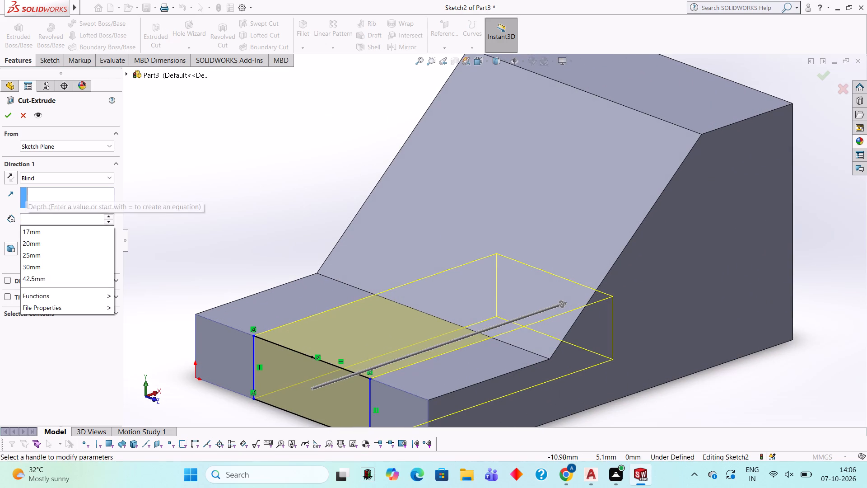
{"action": "key", "text": "5"}
{"action": "key", "text": "Return"}
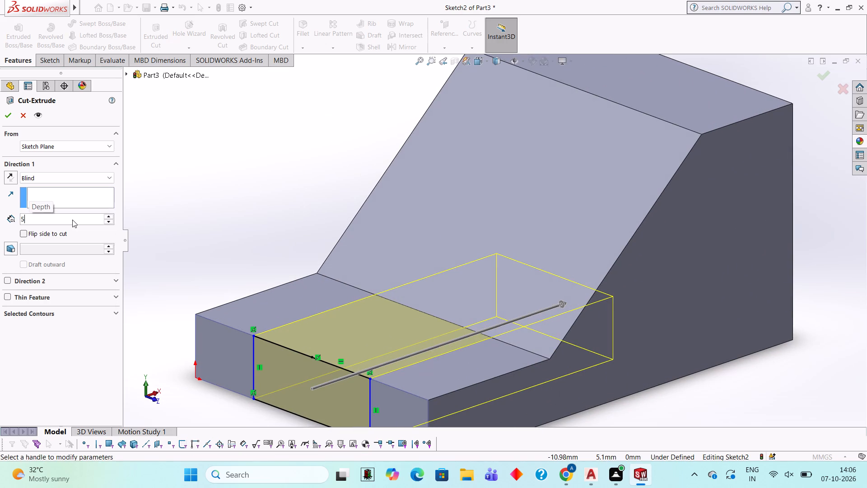
{"action": "left_click", "coordinate": [4, 117]}
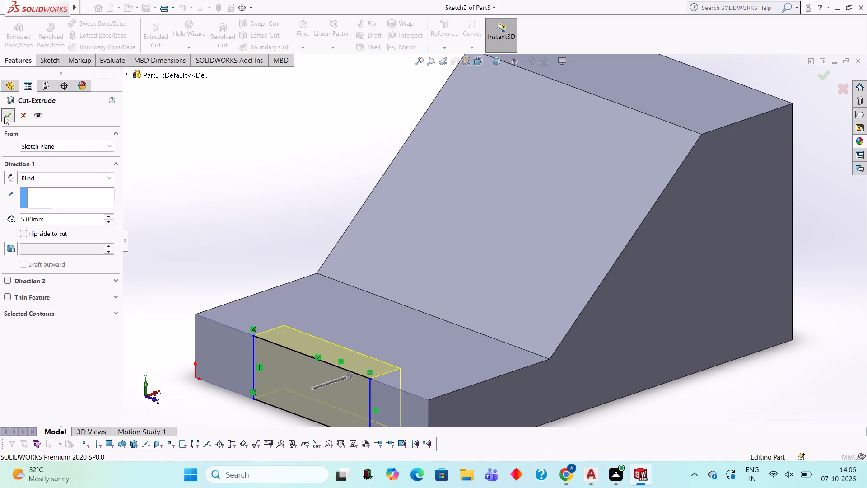
{"action": "left_click", "coordinate": [306, 136]}
Start a sketch on the tall vertical end face and draw a 5 mm line along its top edge from the midpoint, away from the origin.
{"action": "scroll", "coordinate": [343, 176], "scroll_direction": "up", "scroll_amount": 2}
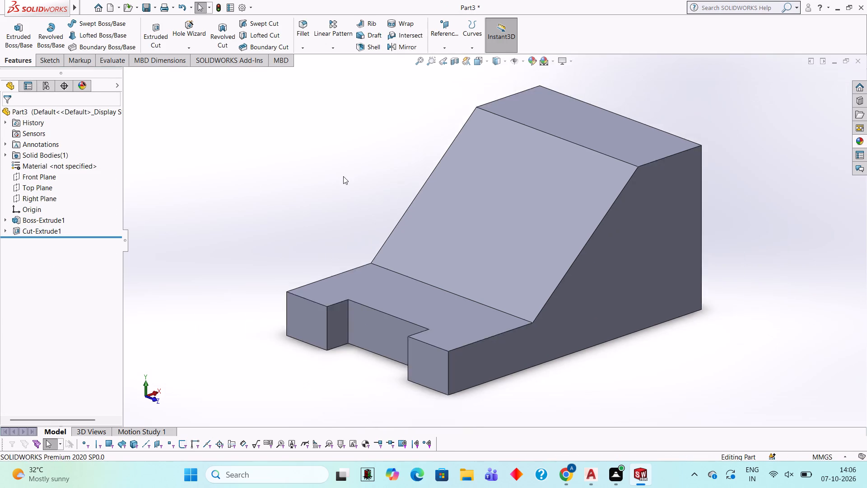
{"action": "middle_click_drag", "start_coordinate": [343, 176], "coordinate": [368, 188]}
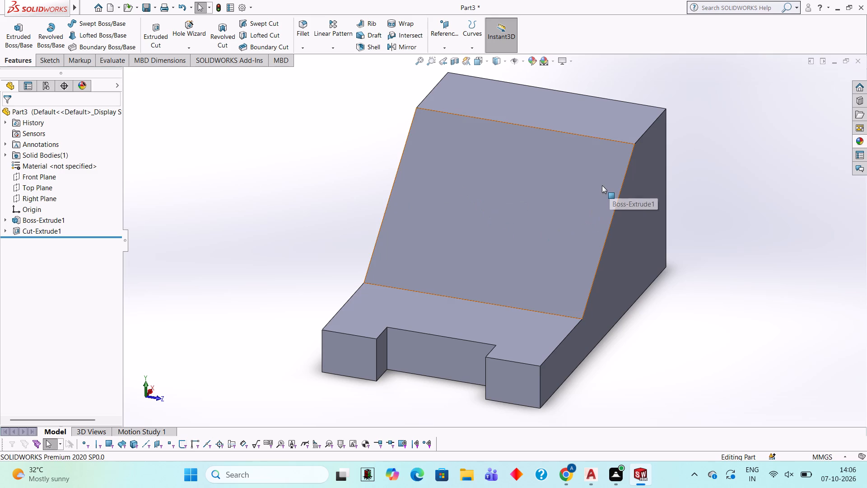
{"action": "middle_click_drag", "start_coordinate": [579, 186], "coordinate": [557, 188]}
{"action": "scroll", "coordinate": [557, 188], "scroll_direction": "down", "scroll_amount": 1}
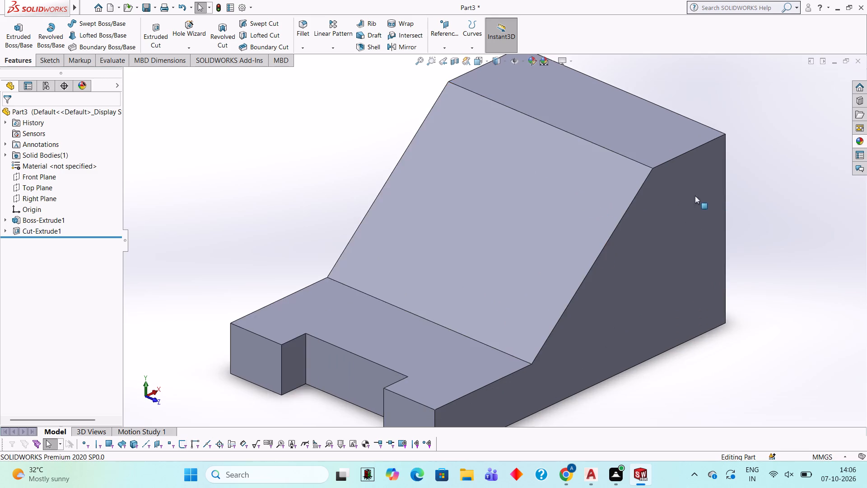
{"action": "middle_click_drag", "start_coordinate": [695, 196], "coordinate": [590, 140]}
{"action": "middle_click", "coordinate": [590, 140]}
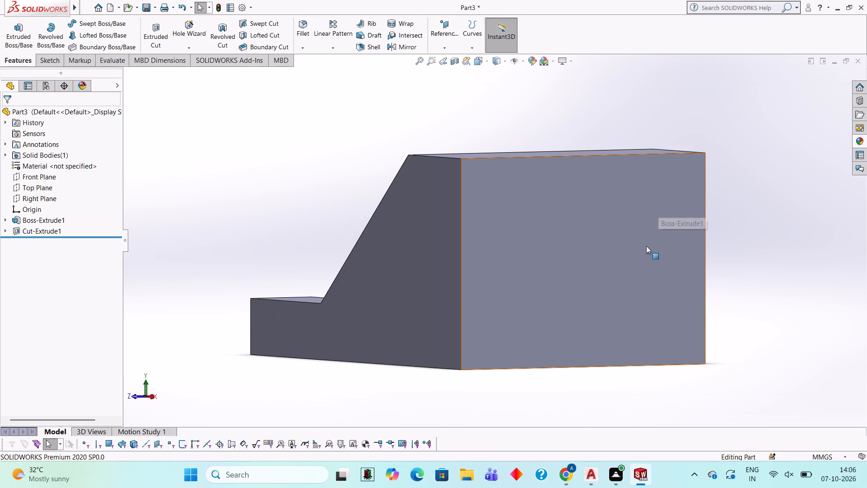
{"action": "left_click", "coordinate": [559, 242]}
{"action": "left_click", "coordinate": [599, 212]}
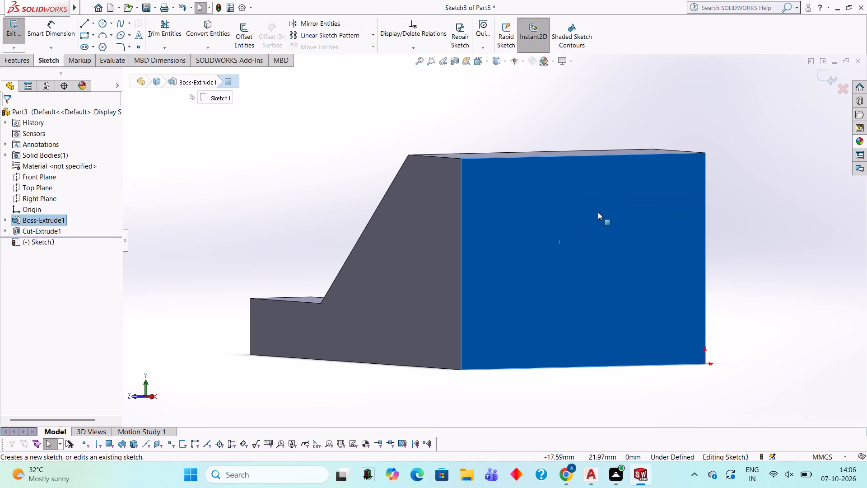
{"action": "key", "text": "ctrl+8"}
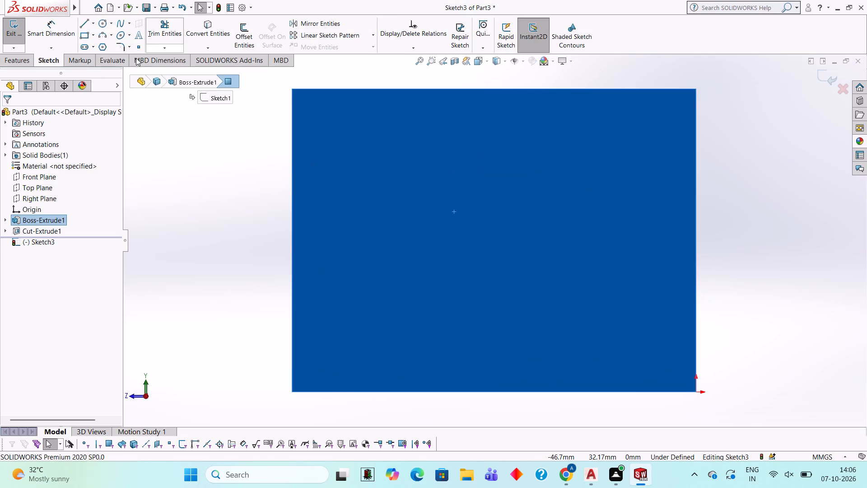
{"action": "left_click", "coordinate": [87, 20]}
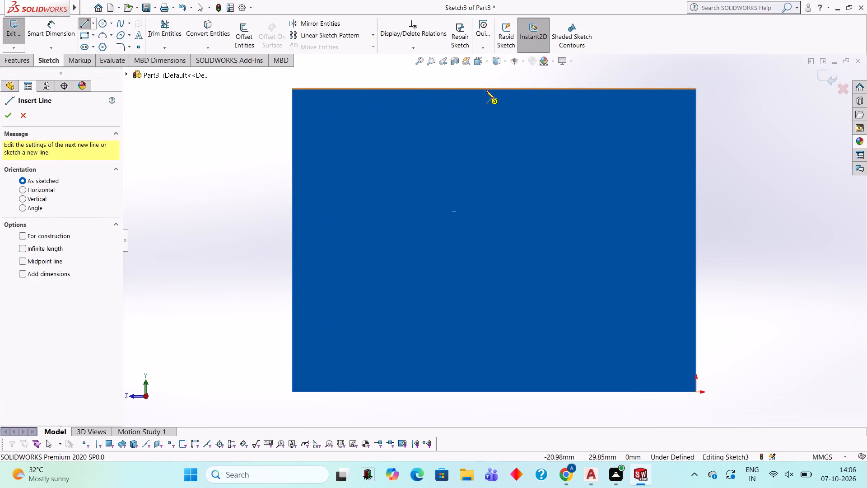
{"action": "left_click", "coordinate": [493, 88]}
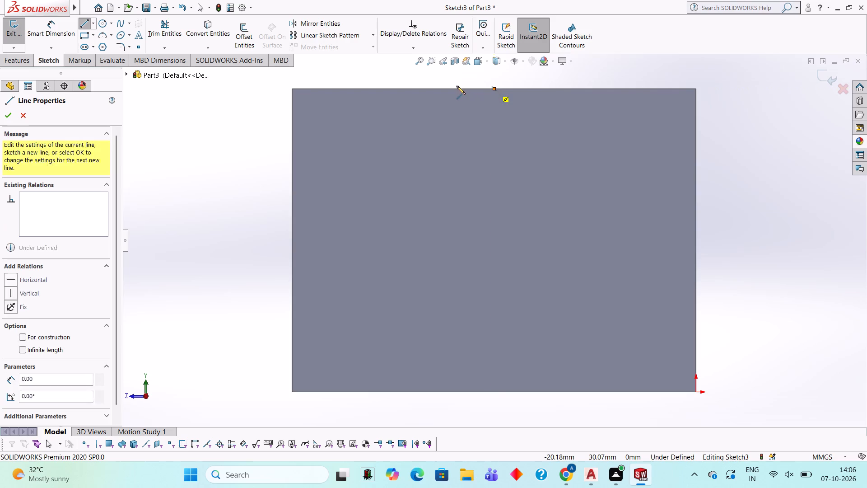
{"action": "key", "text": "5"}
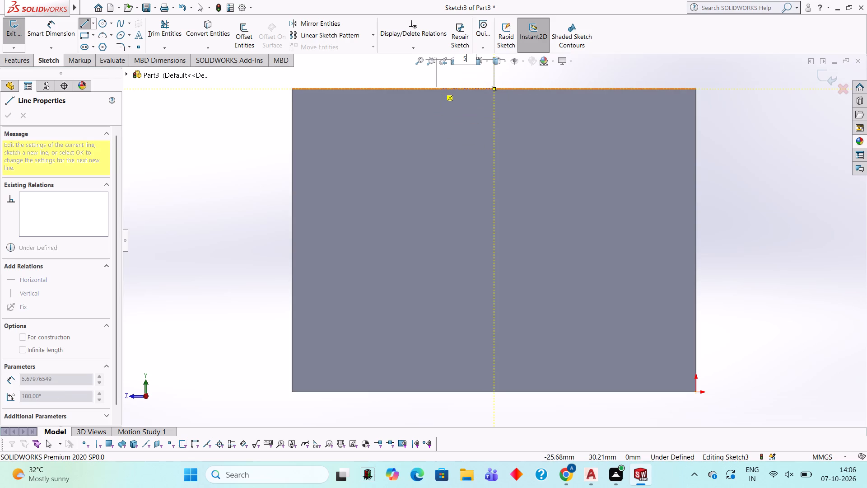
{"action": "key", "text": "Return"}
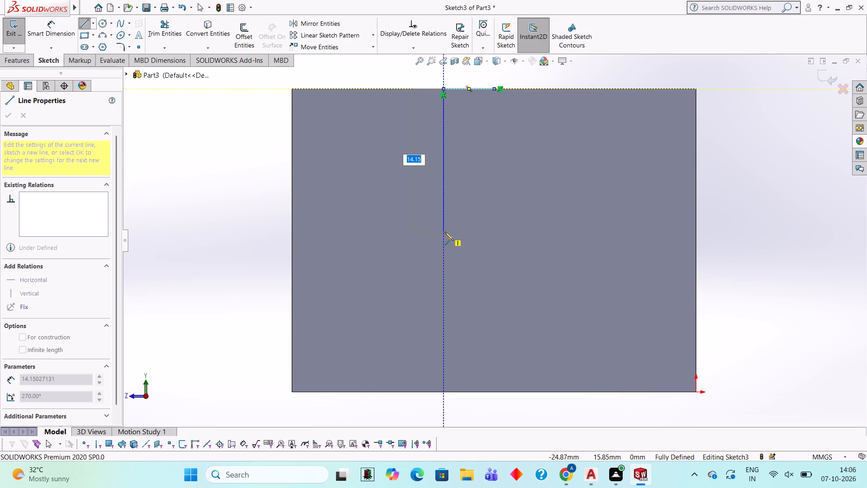
Draw a 12 mm vertical line down from the outer end of the 5 mm top-edge line.
{"action": "type", "text": "12"}
{"action": "key", "text": "Return"}
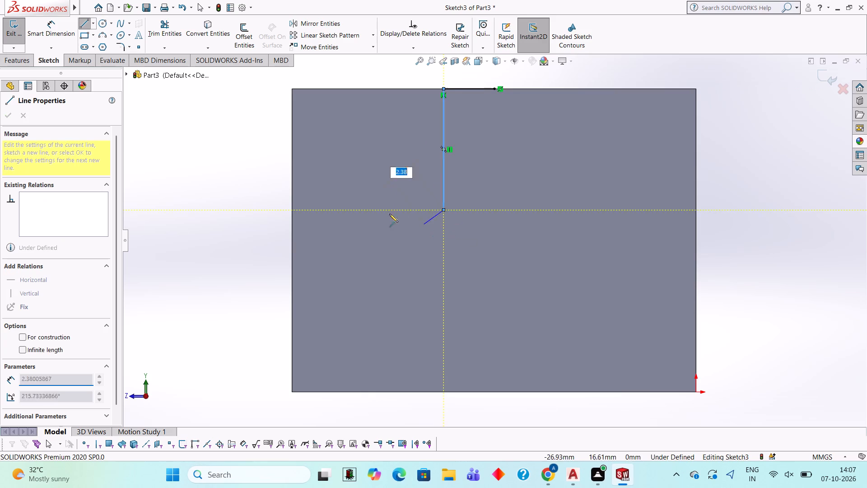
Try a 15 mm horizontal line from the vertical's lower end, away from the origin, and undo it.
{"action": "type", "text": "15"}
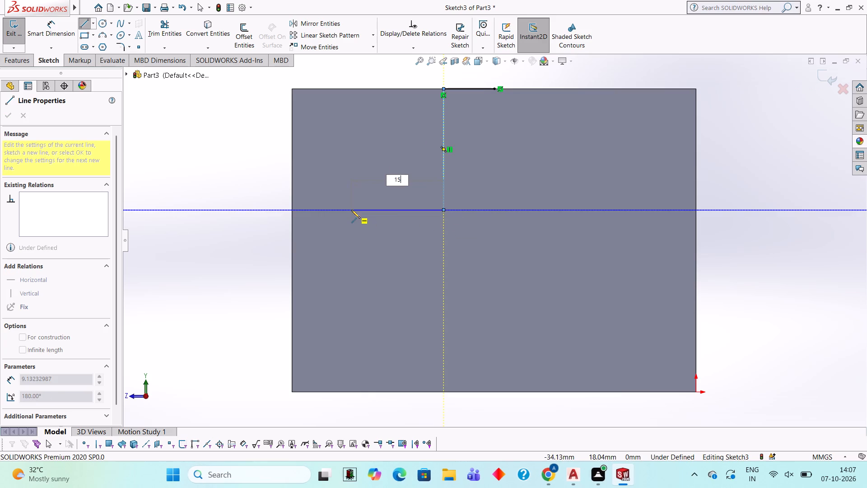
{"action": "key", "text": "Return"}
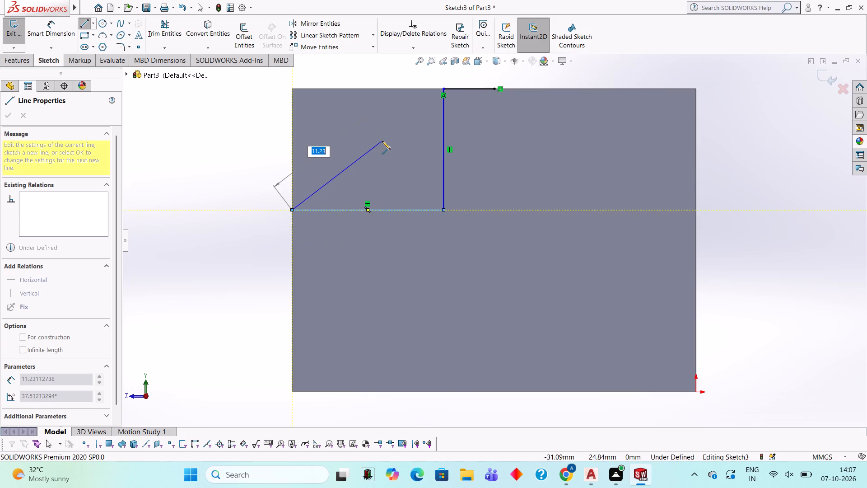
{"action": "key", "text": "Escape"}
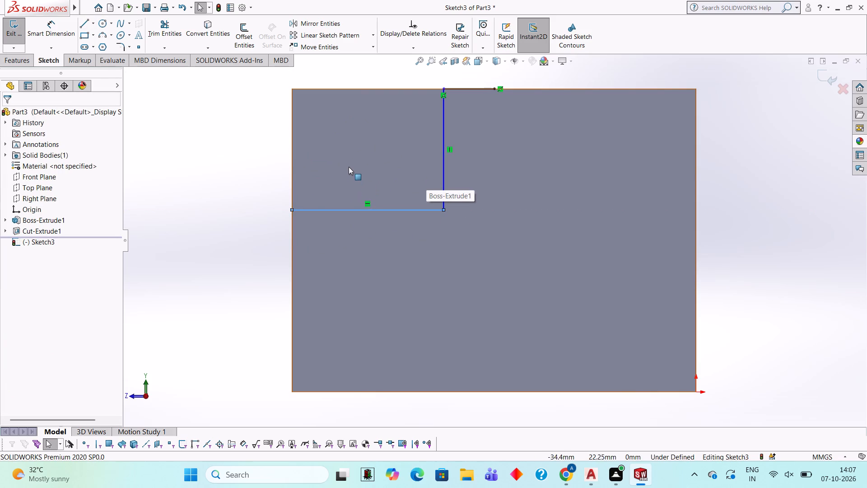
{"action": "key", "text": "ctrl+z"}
Draw a 5 mm line along the top edge from the midpoint toward the origin, and a 12 mm vertical down from its end.
{"action": "left_click", "coordinate": [81, 26]}
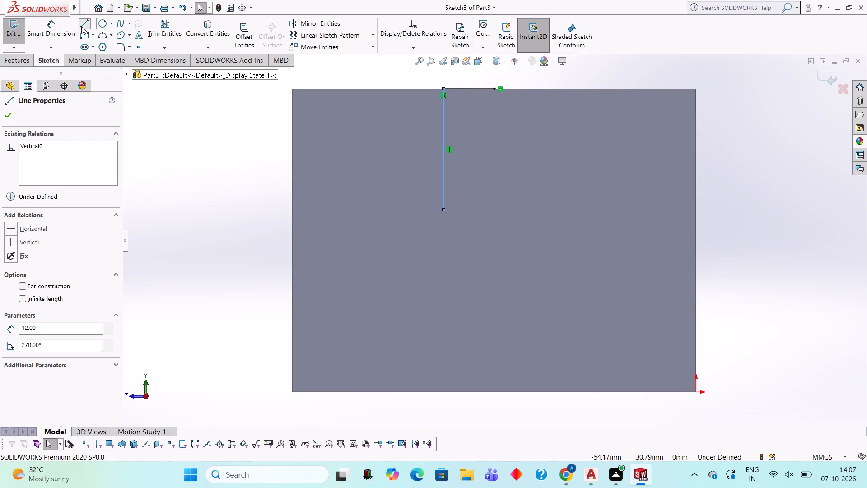
{"action": "left_click", "coordinate": [494, 89]}
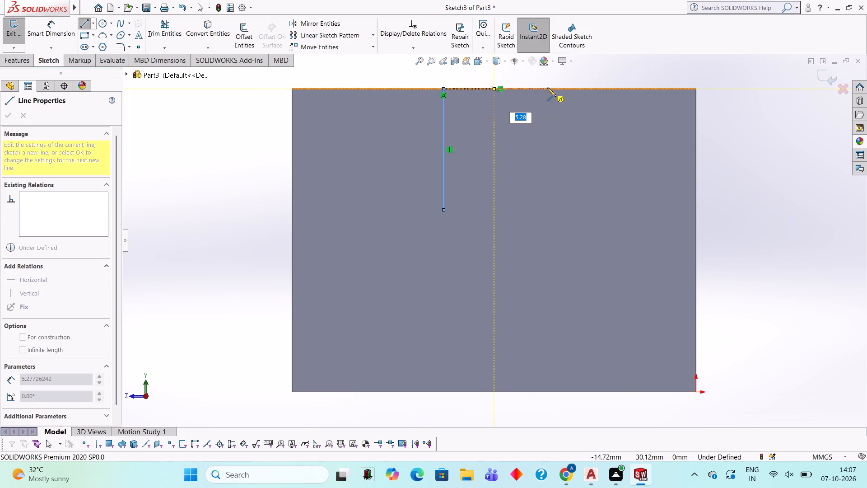
{"action": "key", "text": "5"}
{"action": "key", "text": "Return"}
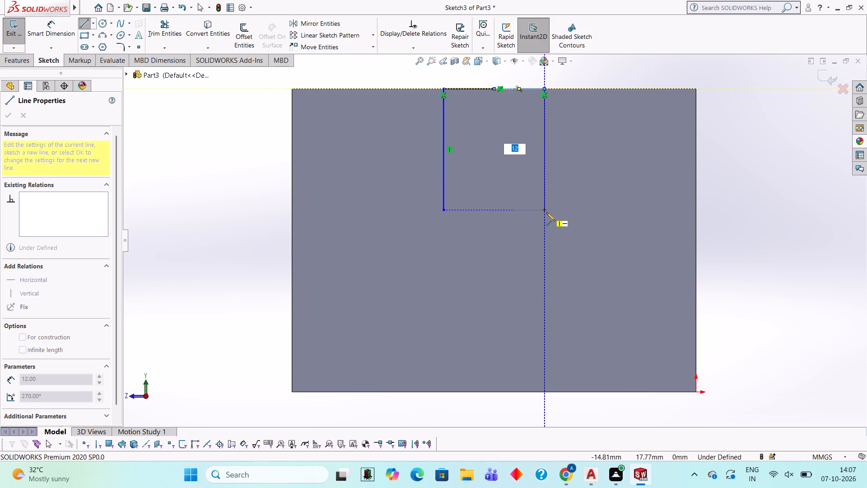
{"action": "type", "text": "12"}
{"action": "key", "text": "Return"}
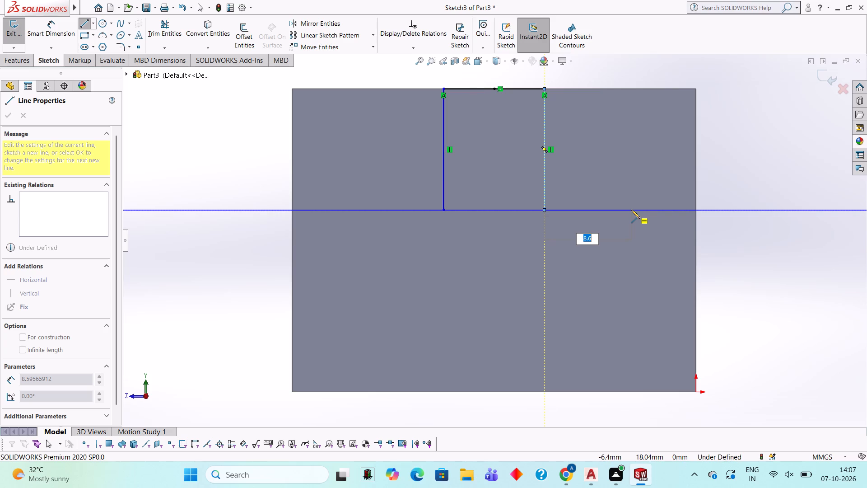
Close the inverted T profile with lines 10 mm toward the origin side, 5 mm down, 30 mm back, 5 mm up and across to the first vertical.
{"action": "type", "text": "10"}
{"action": "key", "text": "Return"}
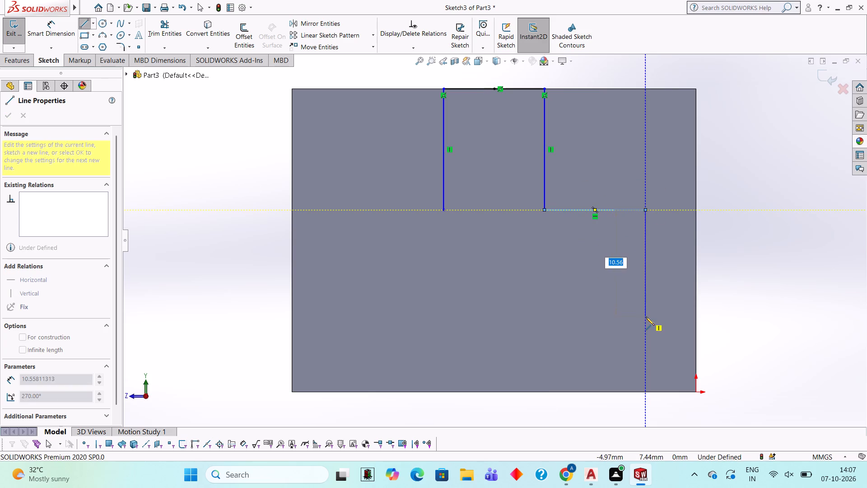
{"action": "key", "text": "5"}
{"action": "key", "text": "Return"}
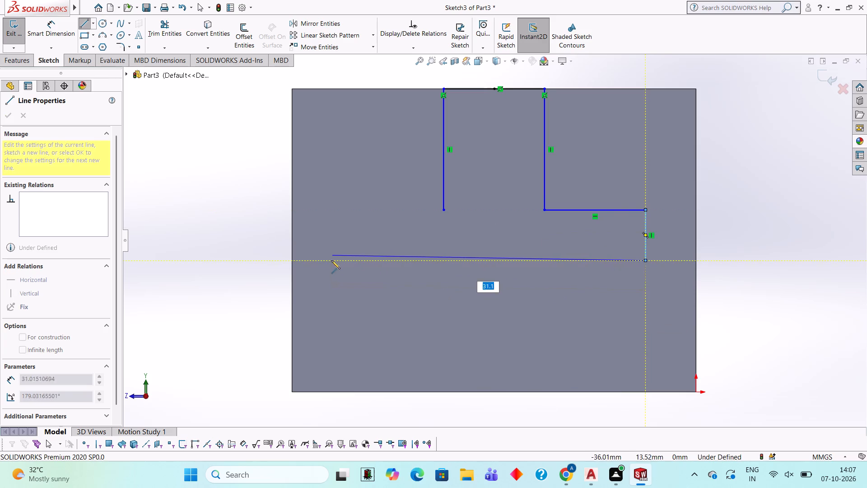
{"action": "type", "text": "30"}
{"action": "key", "text": "Return"}
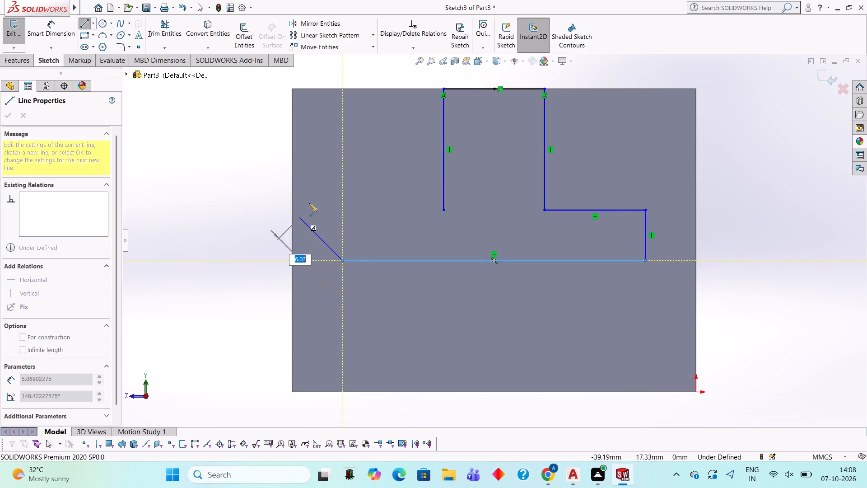
{"action": "key", "text": "5"}
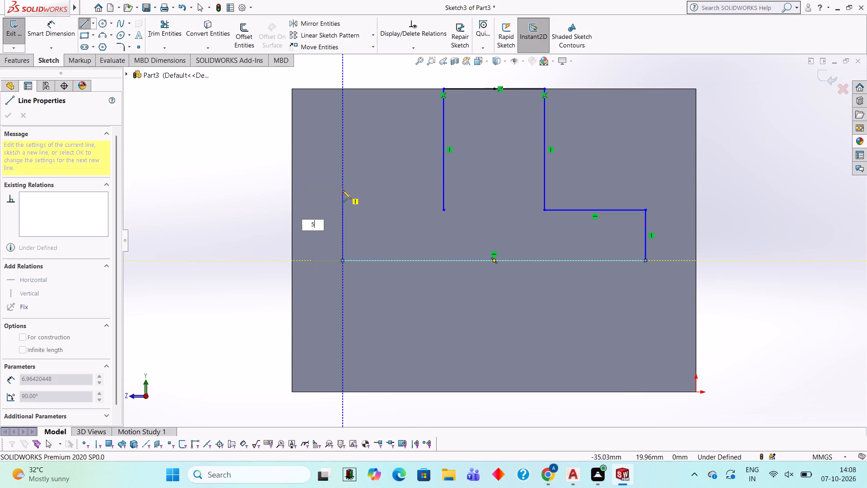
{"action": "key", "text": "Return"}
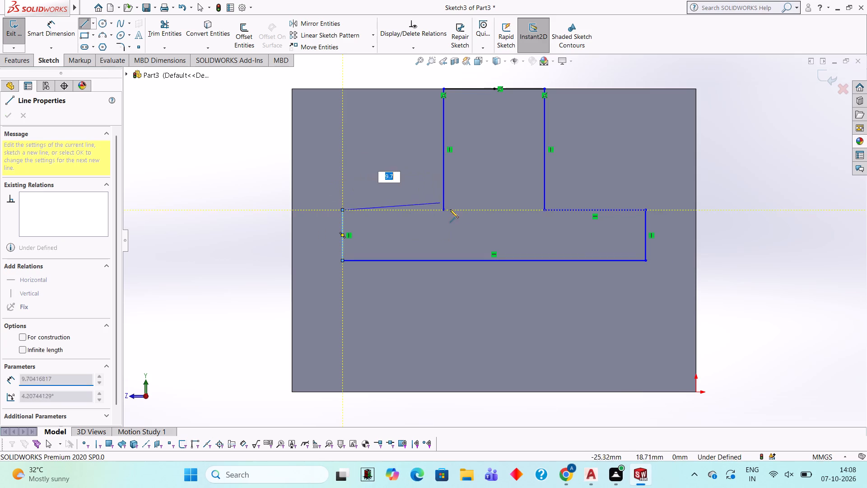
{"action": "left_click", "coordinate": [445, 211]}
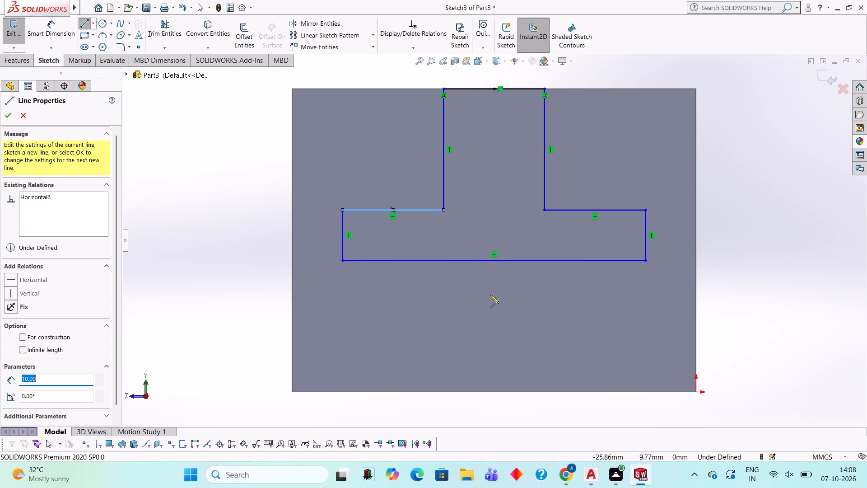
{"action": "key", "text": "Escape"}
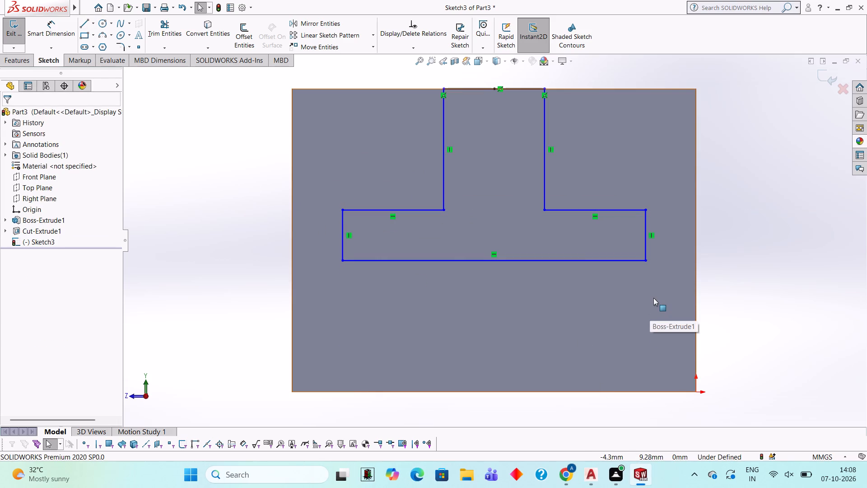
Cut the inverted T profile through the tall end of the block as a Blind Extruded Cut with a depth of 40 mm.
{"action": "left_click", "coordinate": [24, 60]}
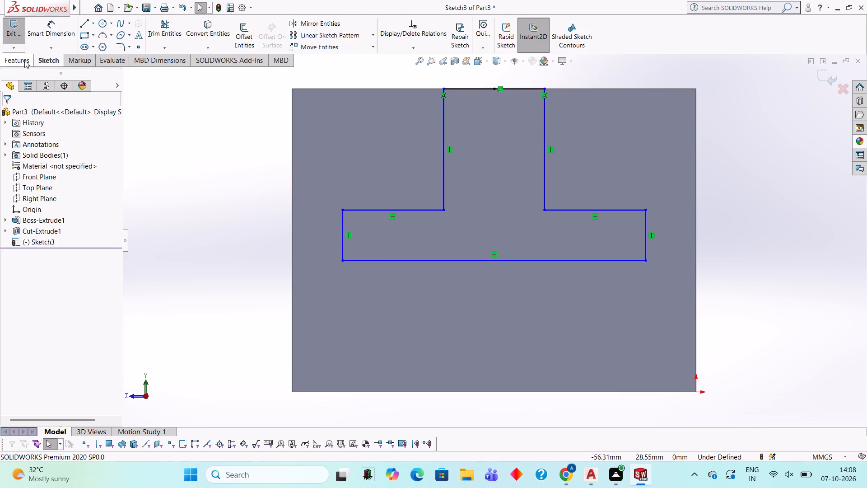
{"action": "left_click", "coordinate": [150, 33]}
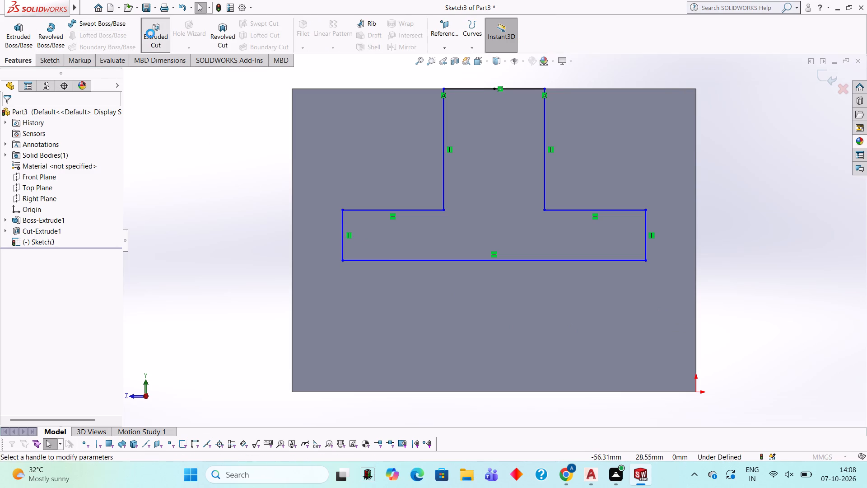
{"action": "middle_click_drag", "start_coordinate": [202, 147], "coordinate": [279, 162]}
{"action": "left_click", "coordinate": [58, 216]}
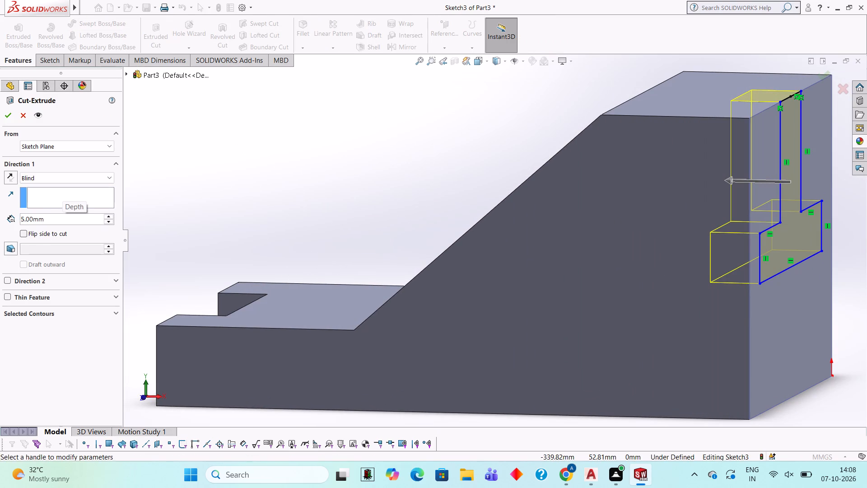
{"action": "key", "text": "BackSpace"}
{"action": "key", "text": "BackSpace"}
{"action": "key", "text": "BackSpace"}
{"action": "key", "text": "BackSpace"}
{"action": "key", "text": "BackSpace"}
{"action": "key", "text": "BackSpace"}
{"action": "key", "text": "BackSpace"}
{"action": "key", "text": "BackSpace"}
{"action": "key", "text": "BackSpace"}
{"action": "key", "text": "BackSpace"}
{"action": "key", "text": "BackSpace"}
{"action": "key", "text": "BackSpace"}
{"action": "key", "text": "BackSpace"}
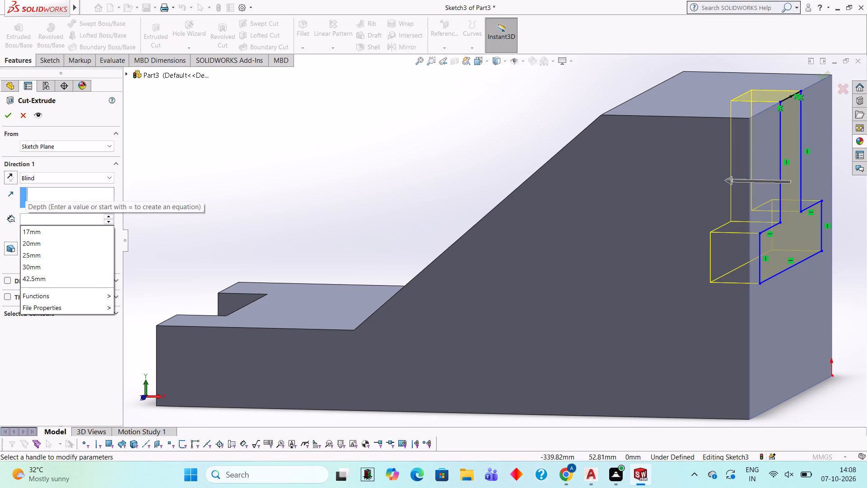
{"action": "type", "text": "40"}
{"action": "key", "text": "Return"}
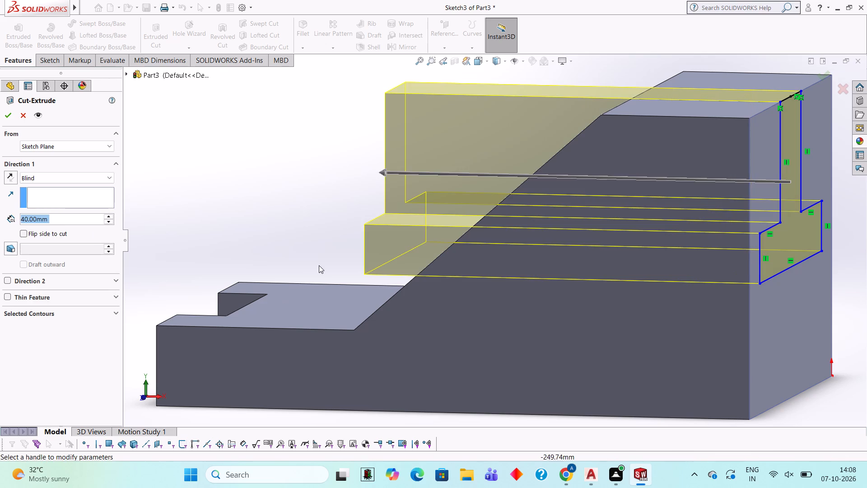
{"action": "middle_click_drag", "start_coordinate": [319, 265], "coordinate": [354, 259]}
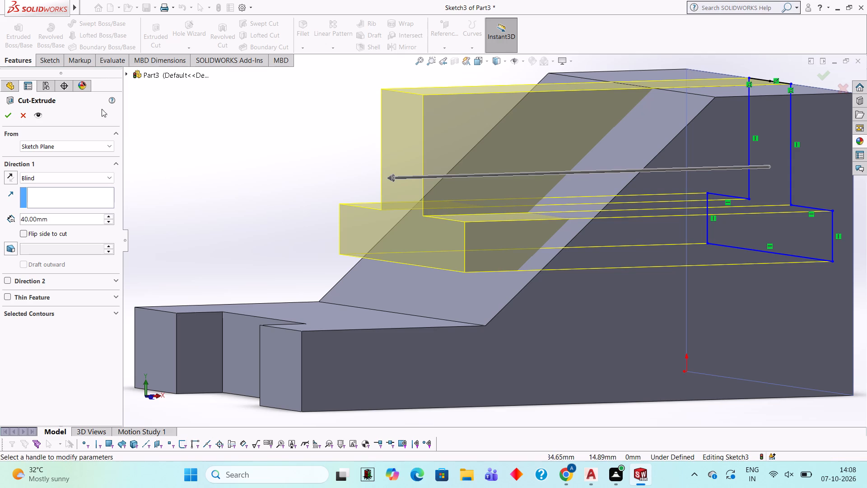
{"action": "left_click", "coordinate": [14, 111]}
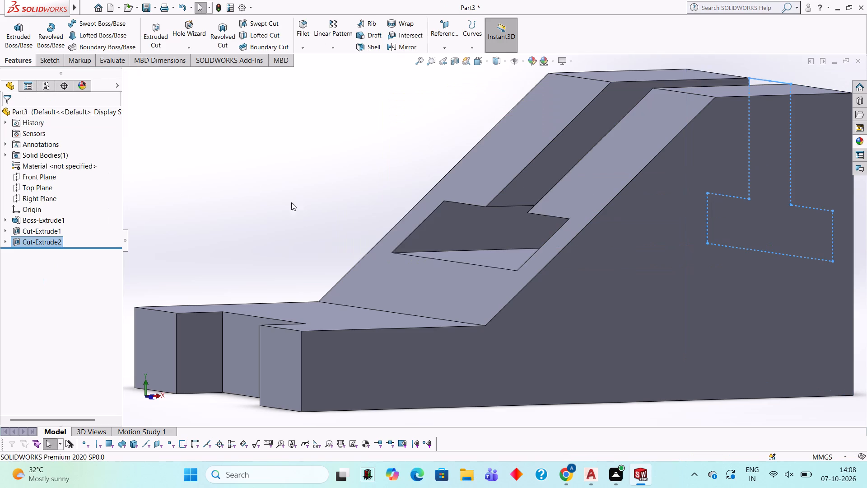
Examine the finished block from several angles, checking the T-shaped slot and the notch in the low end.
{"action": "left_click", "coordinate": [308, 201]}
{"action": "middle_click_drag", "start_coordinate": [323, 208], "coordinate": [373, 220]}
{"action": "scroll", "coordinate": [367, 216], "scroll_direction": "up", "scroll_amount": 3}
{"action": "middle_click_drag", "start_coordinate": [347, 216], "coordinate": [318, 220]}
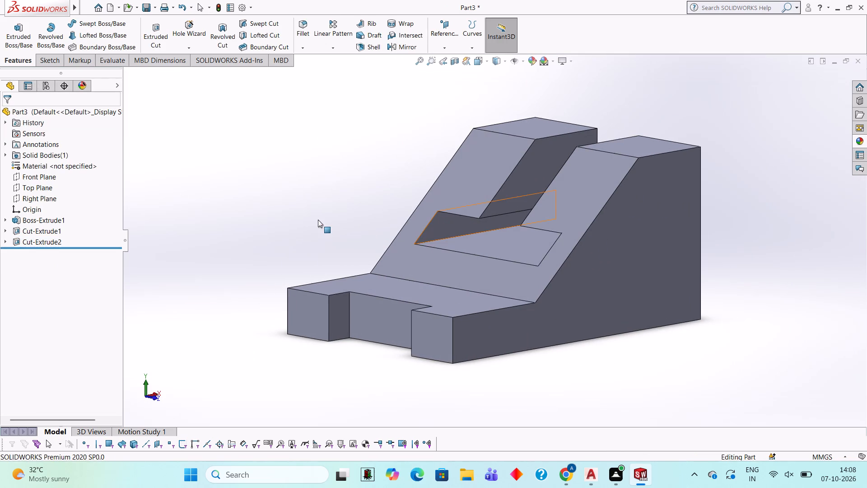
{"action": "middle_click_drag", "start_coordinate": [571, 243], "coordinate": [561, 239]}
{"action": "scroll", "coordinate": [561, 239], "scroll_direction": "up", "scroll_amount": 2}
{"action": "middle_click_drag", "start_coordinate": [564, 167], "coordinate": [608, 174]}
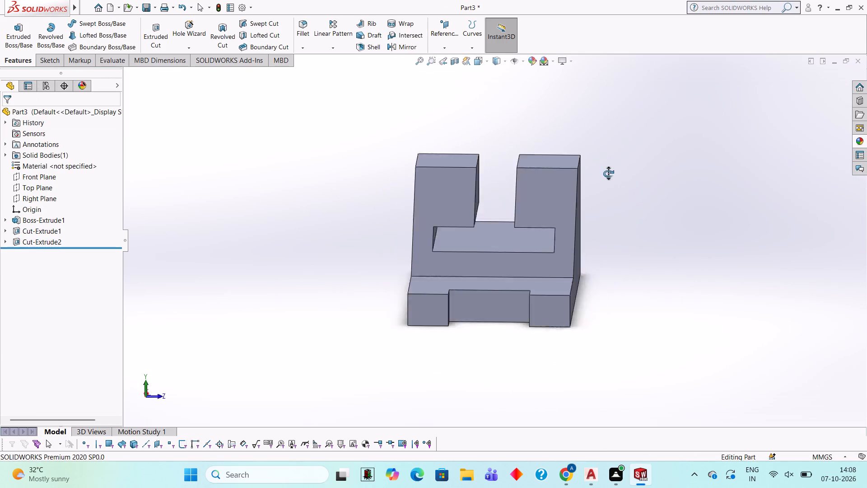
{"action": "middle_click_drag", "start_coordinate": [608, 174], "coordinate": [581, 142]}
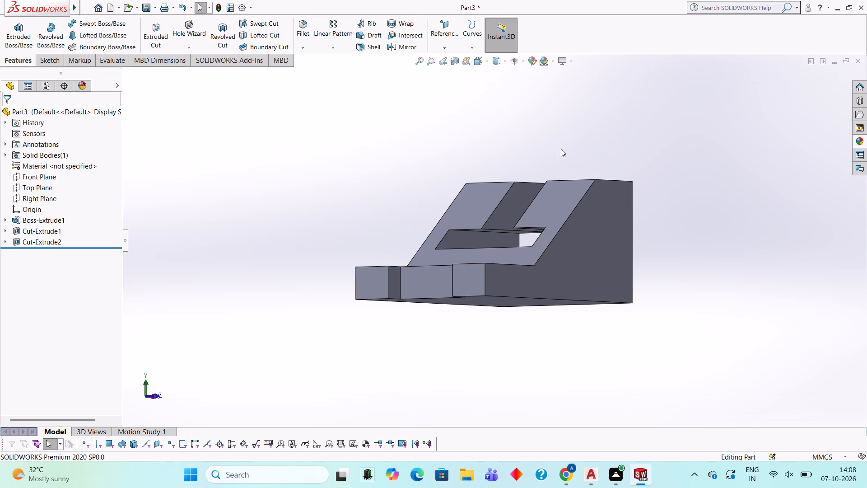
{"action": "scroll", "coordinate": [611, 229], "scroll_direction": "up", "scroll_amount": 2}
{"action": "middle_click_drag", "start_coordinate": [596, 337], "coordinate": [546, 358]}
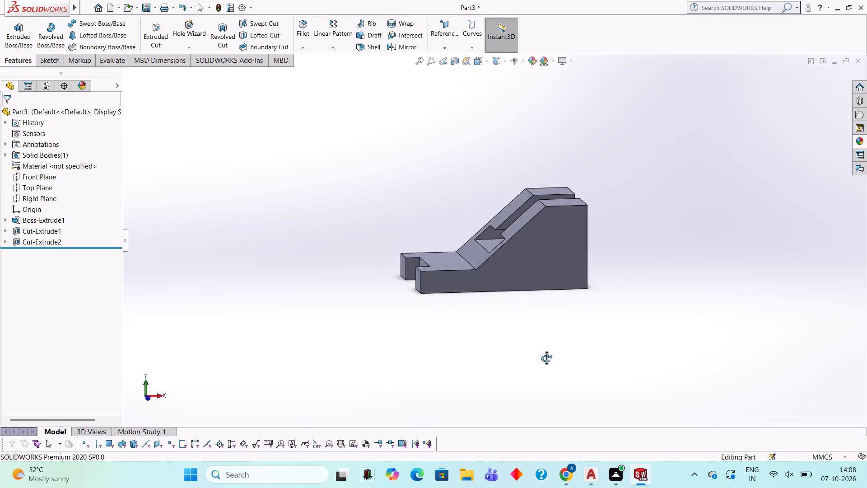
{"action": "middle_click_drag", "start_coordinate": [546, 358], "coordinate": [559, 361]}
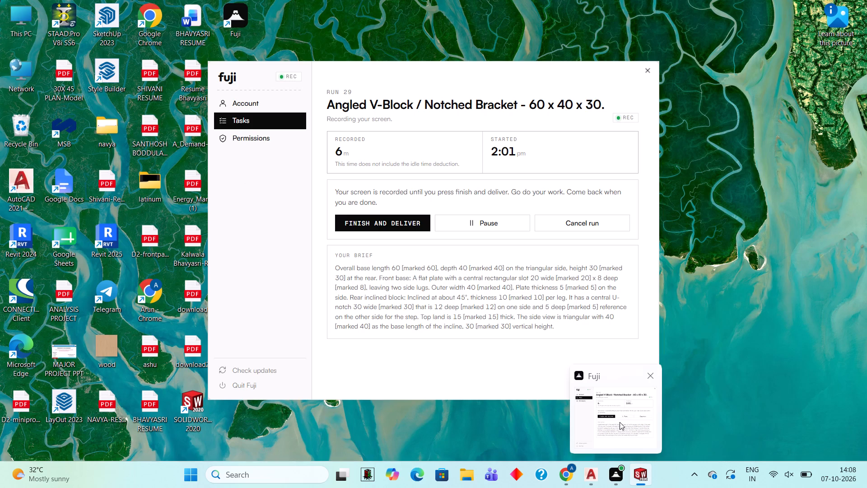
{"action": "scroll", "coordinate": [503, 258], "scroll_direction": "up", "scroll_amount": 1}
{"action": "middle_click_drag", "start_coordinate": [549, 291], "coordinate": [592, 320]}
{"action": "scroll", "coordinate": [563, 319], "scroll_direction": "up", "scroll_amount": 2}
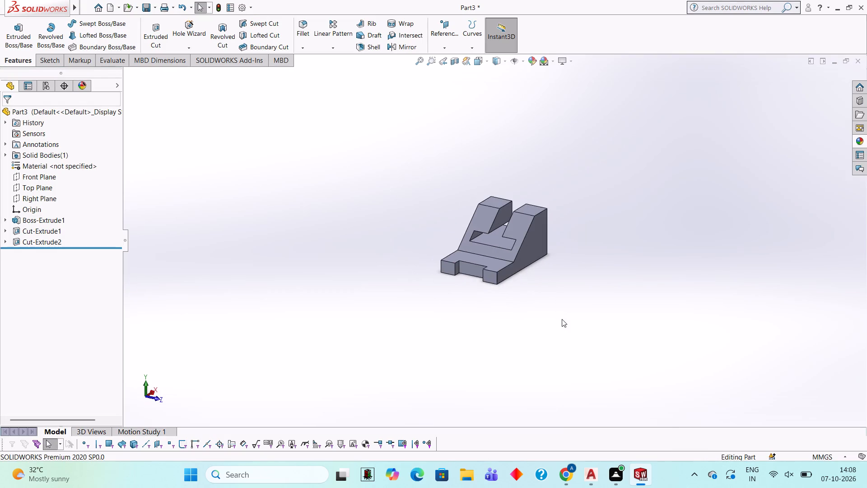
{"action": "middle_click_drag", "start_coordinate": [564, 319], "coordinate": [648, 268]}
{"action": "middle_click_drag", "start_coordinate": [645, 268], "coordinate": [556, 284]}
{"action": "scroll", "coordinate": [556, 284], "scroll_direction": "up", "scroll_amount": 4}
{"action": "scroll", "coordinate": [548, 263], "scroll_direction": "down", "scroll_amount": 1}
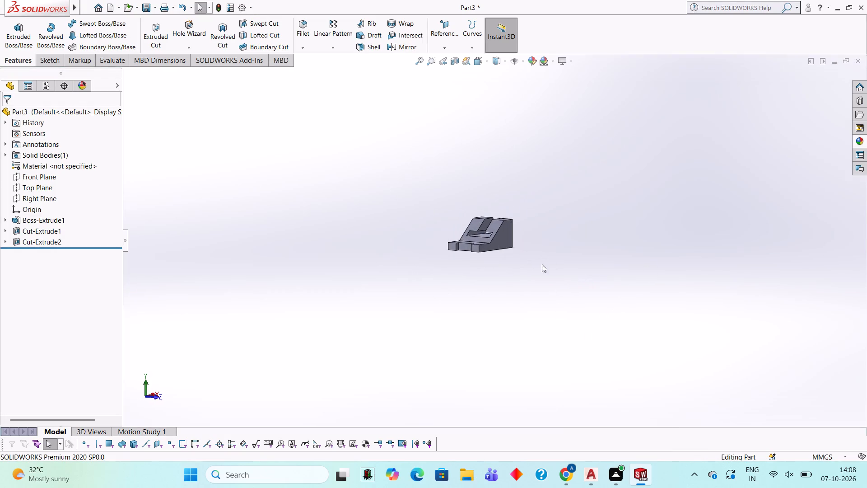
{"action": "scroll", "coordinate": [542, 264], "scroll_direction": "down", "scroll_amount": 2}
{"action": "scroll", "coordinate": [411, 141], "scroll_direction": "down", "scroll_amount": 4}
{"action": "middle_click_drag", "start_coordinate": [617, 289], "coordinate": [597, 311]}
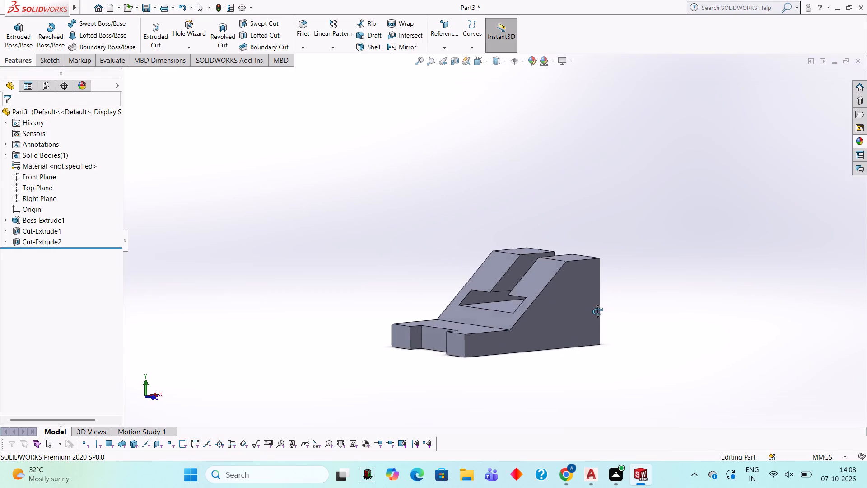
{"action": "middle_click_drag", "start_coordinate": [597, 311], "coordinate": [601, 321]}
{"action": "scroll", "coordinate": [596, 318], "scroll_direction": "down", "scroll_amount": 1}
{"action": "scroll", "coordinate": [534, 308], "scroll_direction": "up", "scroll_amount": 2}
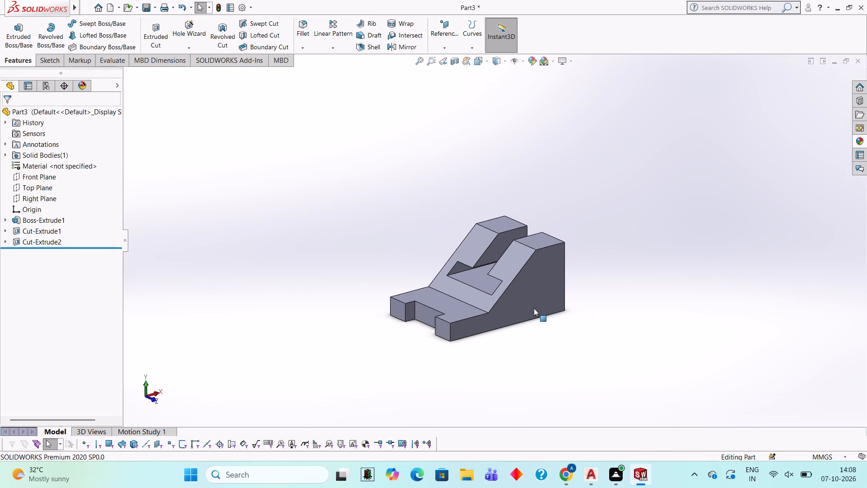
{"action": "scroll", "coordinate": [534, 308], "scroll_direction": "down", "scroll_amount": 1}
{"action": "scroll", "coordinate": [455, 264], "scroll_direction": "up", "scroll_amount": 1}
{"action": "scroll", "coordinate": [455, 264], "scroll_direction": "down", "scroll_amount": 1}
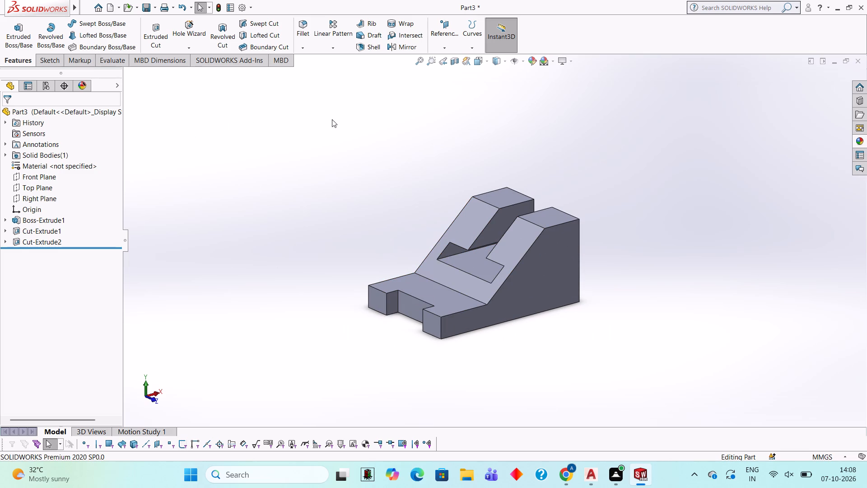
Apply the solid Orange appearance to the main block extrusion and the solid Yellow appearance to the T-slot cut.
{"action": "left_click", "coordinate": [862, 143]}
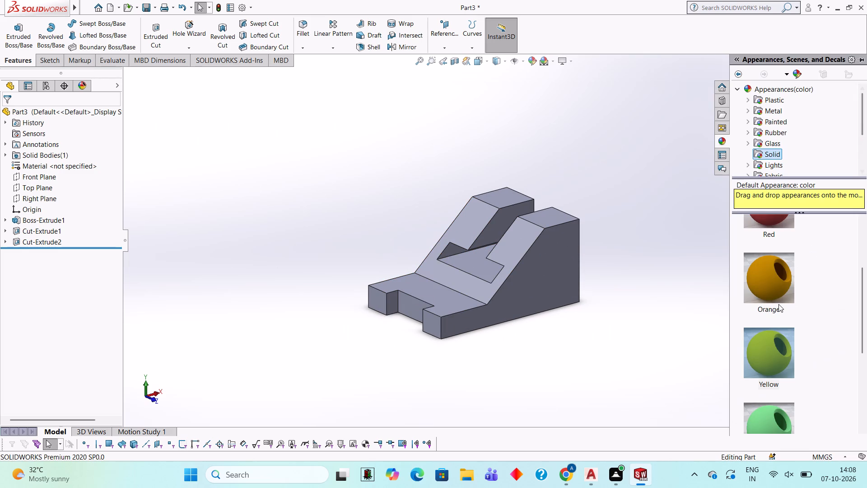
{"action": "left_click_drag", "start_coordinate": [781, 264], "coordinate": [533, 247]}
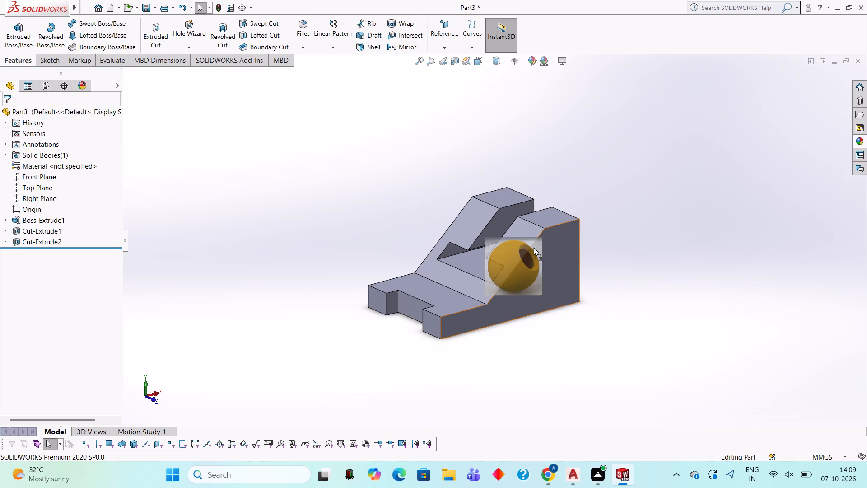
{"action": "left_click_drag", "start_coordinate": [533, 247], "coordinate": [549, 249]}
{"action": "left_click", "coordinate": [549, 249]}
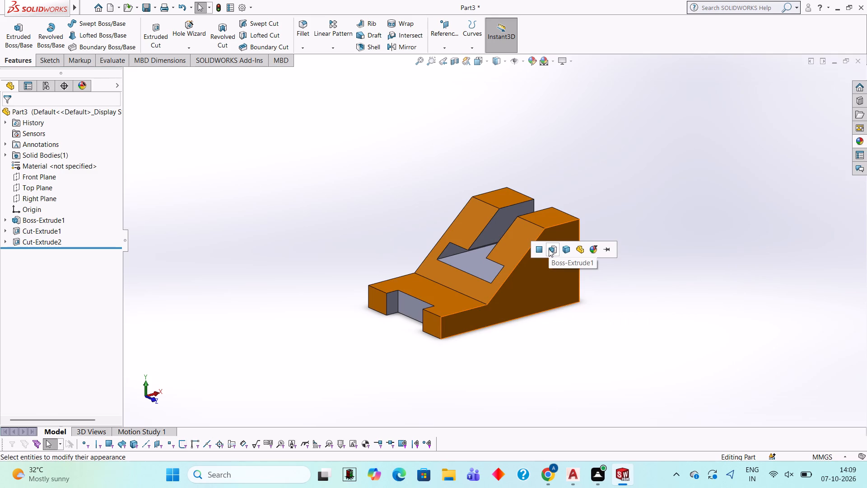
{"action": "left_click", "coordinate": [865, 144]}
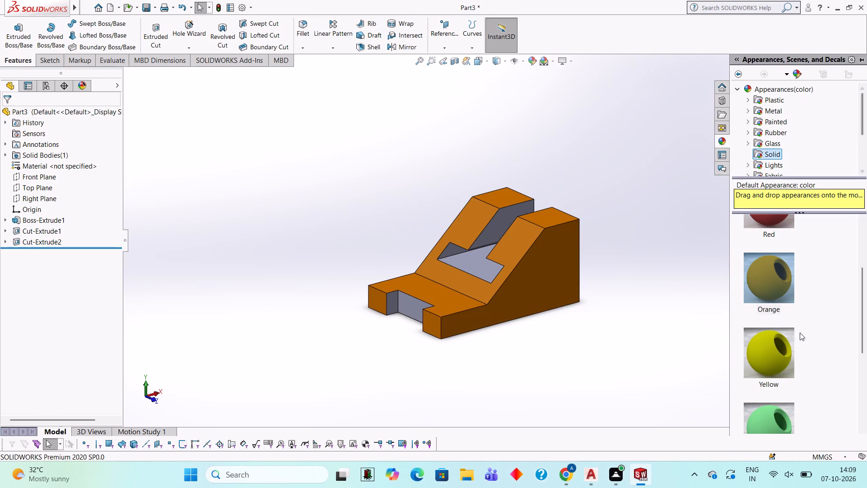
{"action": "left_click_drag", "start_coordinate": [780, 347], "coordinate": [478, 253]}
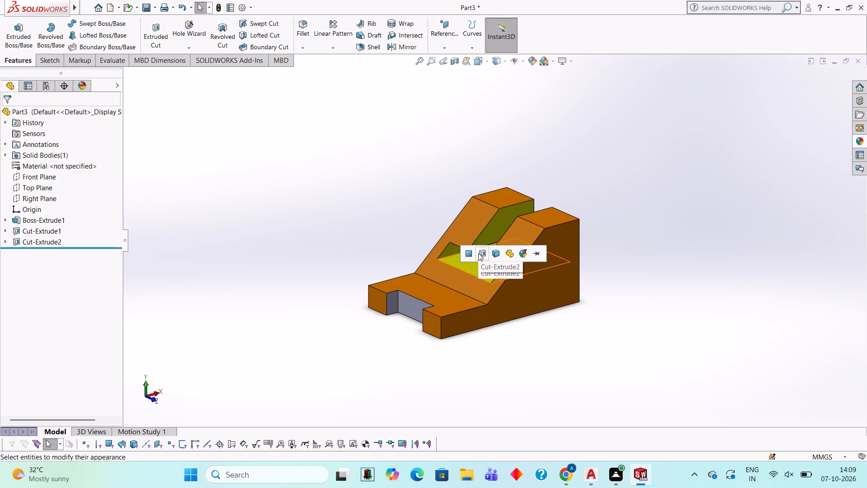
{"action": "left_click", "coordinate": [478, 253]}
Apply the solid Yellow appearance to the whole main block extrusion feature.
{"action": "left_click", "coordinate": [865, 141]}
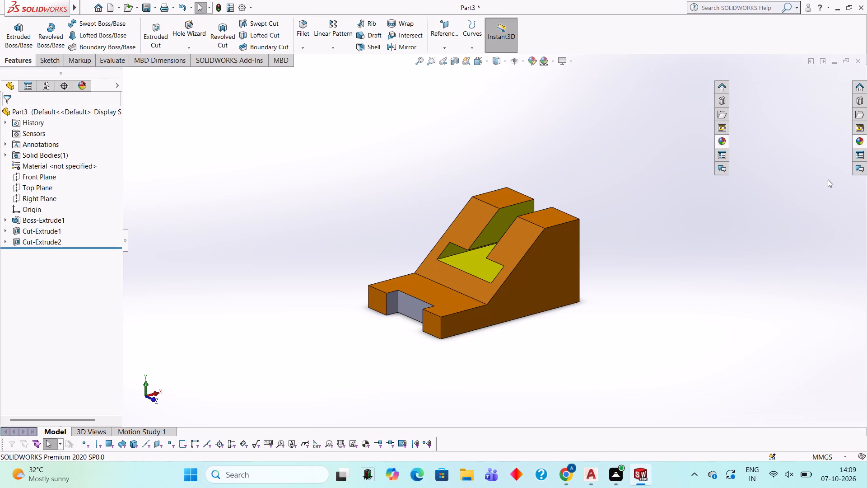
{"action": "left_click_drag", "start_coordinate": [776, 338], "coordinate": [410, 287]}
{"action": "left_click", "coordinate": [410, 287]}
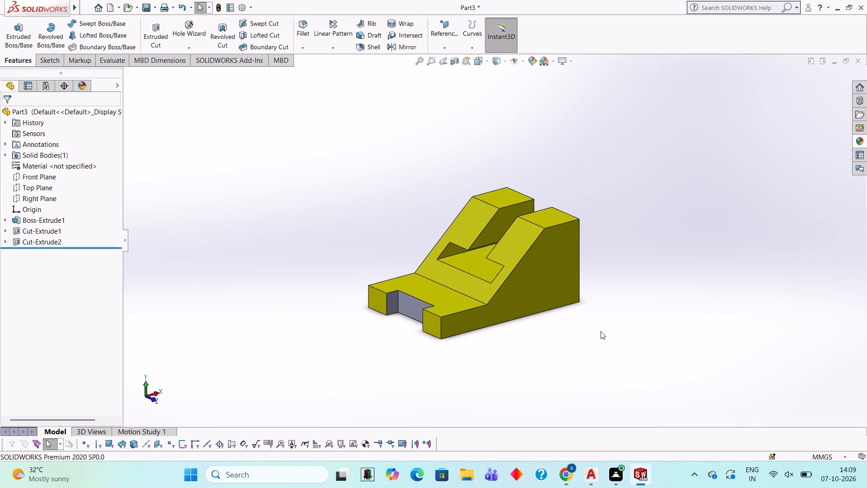
Apply the solid Orange appearance to the T-slot cut feature and to the low-end notch cut feature.
{"action": "scroll", "coordinate": [377, 317], "scroll_direction": "down", "scroll_amount": 3}
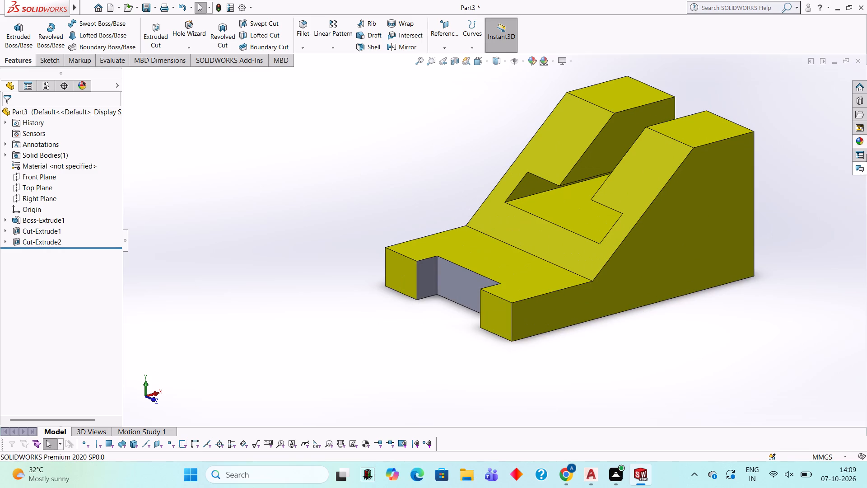
{"action": "left_click", "coordinate": [864, 145]}
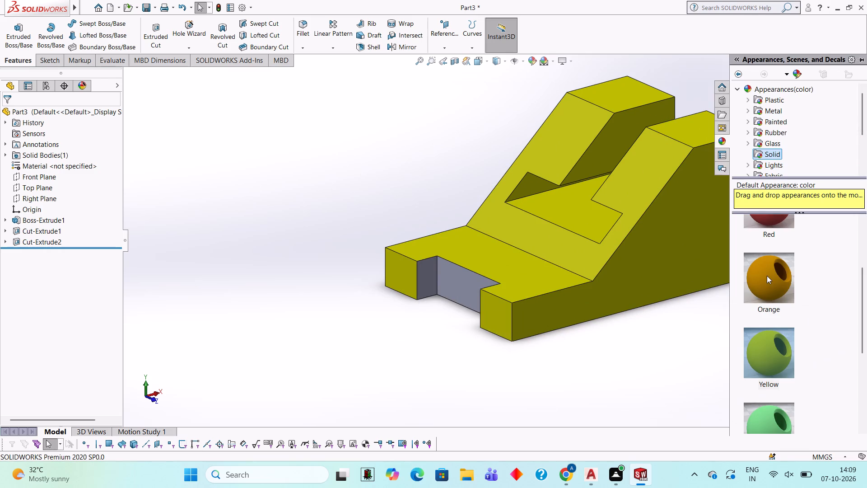
{"action": "left_click_drag", "start_coordinate": [768, 276], "coordinate": [564, 191]}
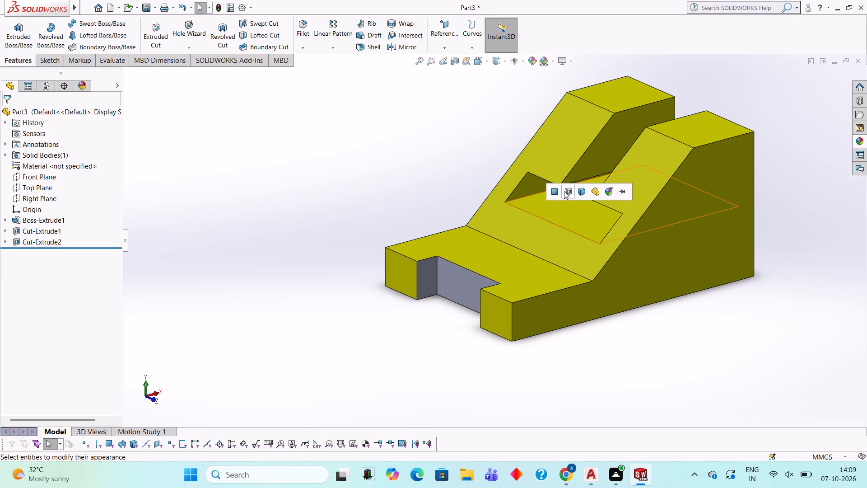
{"action": "left_click", "coordinate": [564, 191]}
{"action": "left_click", "coordinate": [859, 138]}
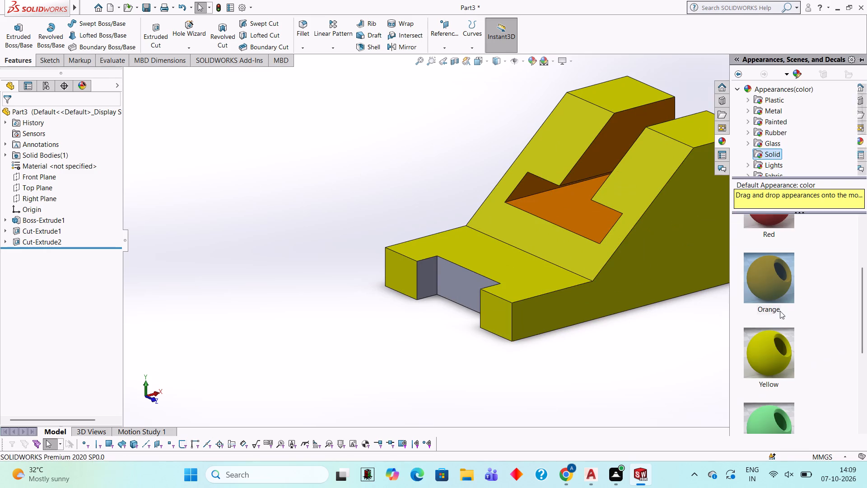
{"action": "left_click_drag", "start_coordinate": [777, 289], "coordinate": [459, 301]}
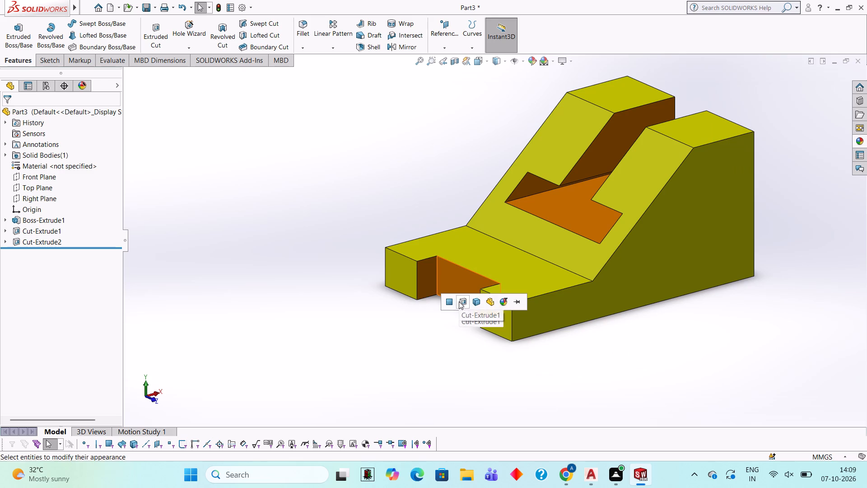
{"action": "left_click", "coordinate": [459, 301]}
Open a new sketch on the block's large side face with the sloped outline.
{"action": "scroll", "coordinate": [459, 301], "scroll_direction": "up", "scroll_amount": 4}
{"action": "scroll", "coordinate": [611, 246], "scroll_direction": "down", "scroll_amount": 1}
{"action": "scroll", "coordinate": [558, 201], "scroll_direction": "up", "scroll_amount": 1}
{"action": "scroll", "coordinate": [558, 201], "scroll_direction": "down", "scroll_amount": 2}
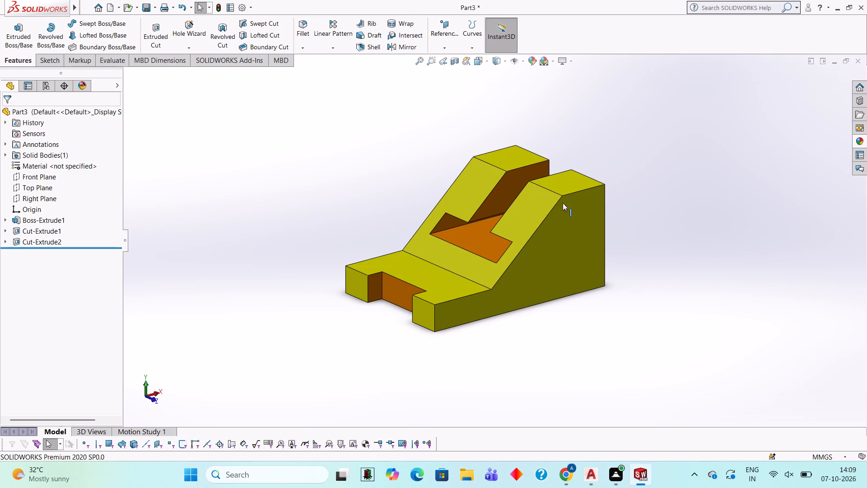
{"action": "left_click", "coordinate": [573, 216]}
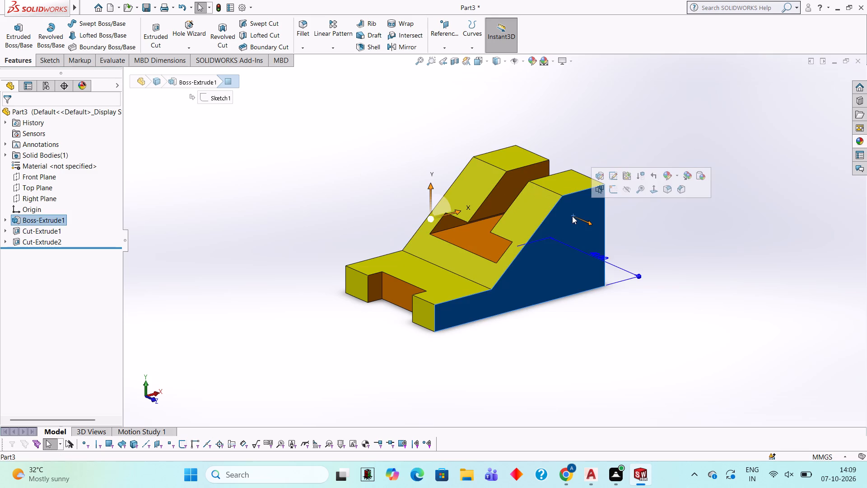
{"action": "left_click", "coordinate": [613, 192]}
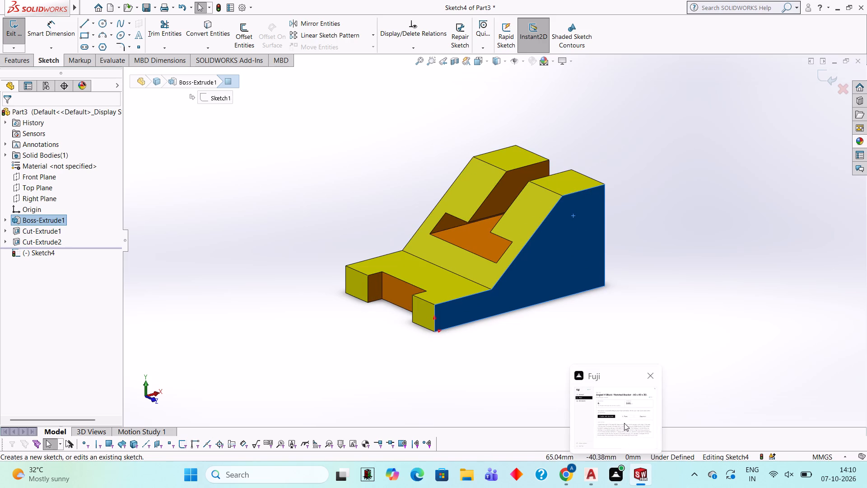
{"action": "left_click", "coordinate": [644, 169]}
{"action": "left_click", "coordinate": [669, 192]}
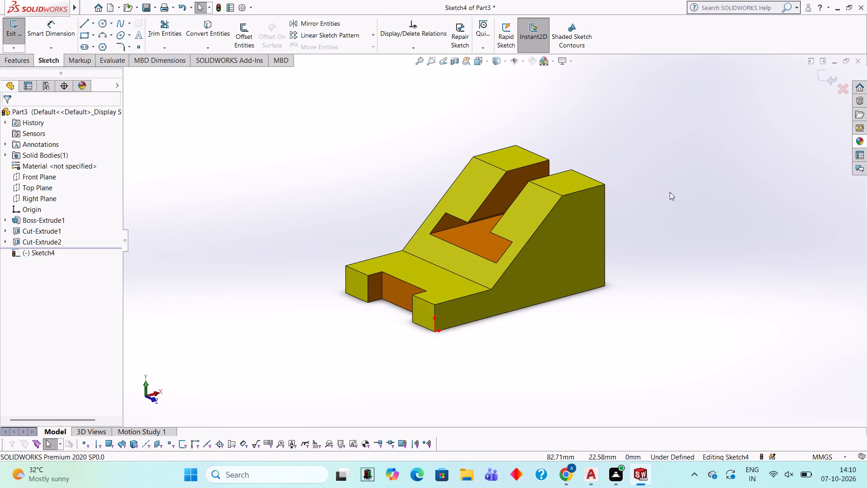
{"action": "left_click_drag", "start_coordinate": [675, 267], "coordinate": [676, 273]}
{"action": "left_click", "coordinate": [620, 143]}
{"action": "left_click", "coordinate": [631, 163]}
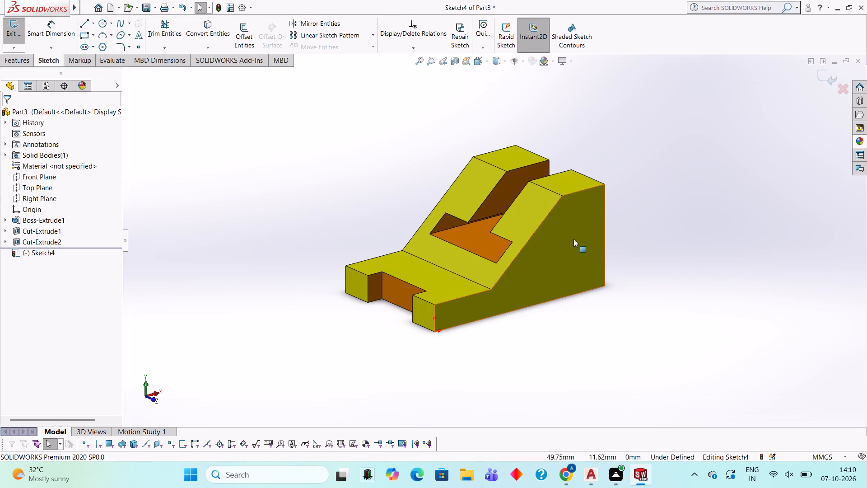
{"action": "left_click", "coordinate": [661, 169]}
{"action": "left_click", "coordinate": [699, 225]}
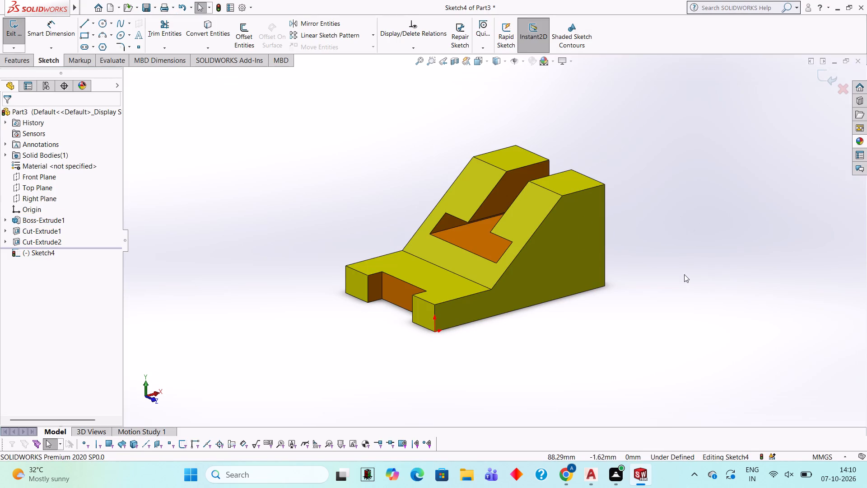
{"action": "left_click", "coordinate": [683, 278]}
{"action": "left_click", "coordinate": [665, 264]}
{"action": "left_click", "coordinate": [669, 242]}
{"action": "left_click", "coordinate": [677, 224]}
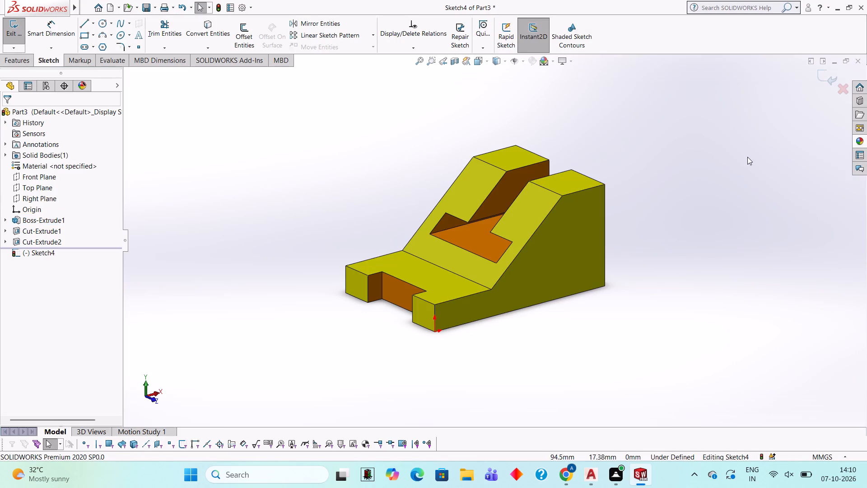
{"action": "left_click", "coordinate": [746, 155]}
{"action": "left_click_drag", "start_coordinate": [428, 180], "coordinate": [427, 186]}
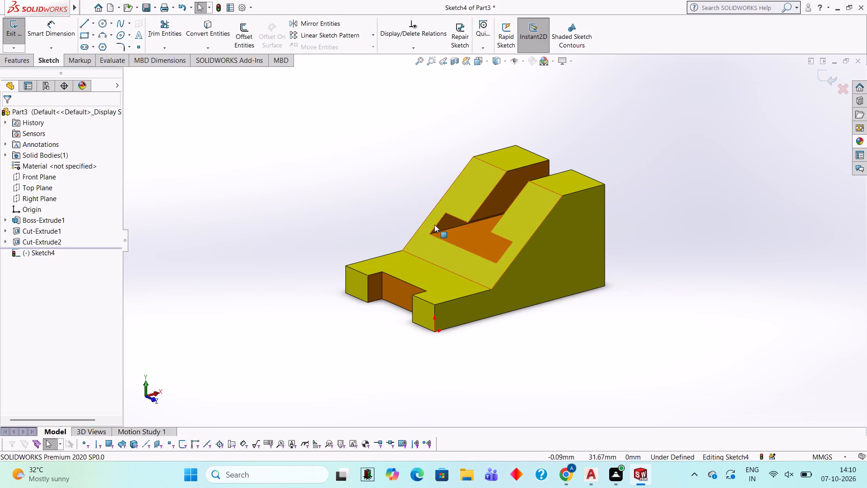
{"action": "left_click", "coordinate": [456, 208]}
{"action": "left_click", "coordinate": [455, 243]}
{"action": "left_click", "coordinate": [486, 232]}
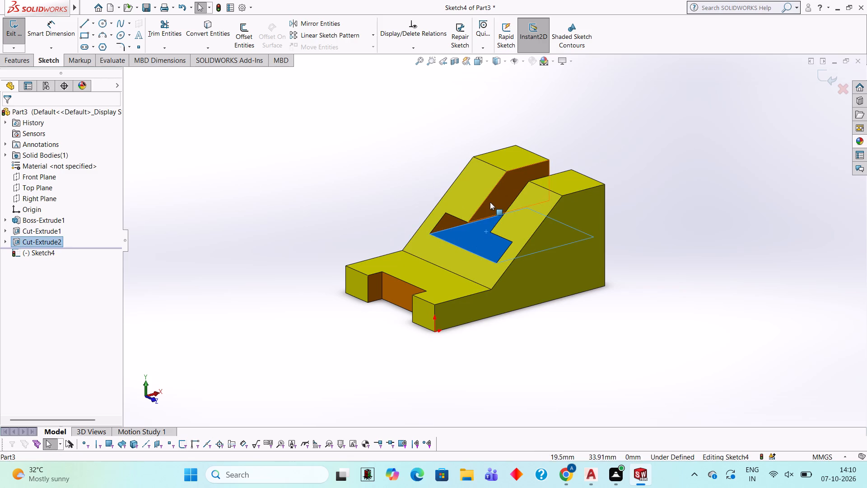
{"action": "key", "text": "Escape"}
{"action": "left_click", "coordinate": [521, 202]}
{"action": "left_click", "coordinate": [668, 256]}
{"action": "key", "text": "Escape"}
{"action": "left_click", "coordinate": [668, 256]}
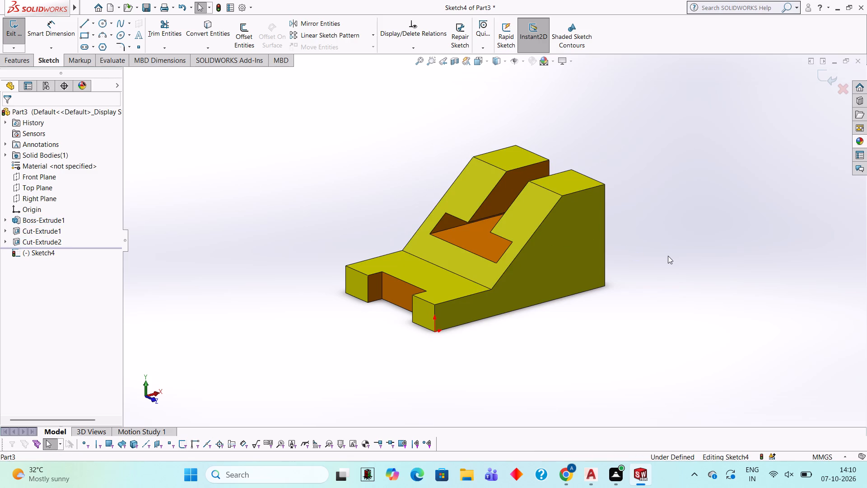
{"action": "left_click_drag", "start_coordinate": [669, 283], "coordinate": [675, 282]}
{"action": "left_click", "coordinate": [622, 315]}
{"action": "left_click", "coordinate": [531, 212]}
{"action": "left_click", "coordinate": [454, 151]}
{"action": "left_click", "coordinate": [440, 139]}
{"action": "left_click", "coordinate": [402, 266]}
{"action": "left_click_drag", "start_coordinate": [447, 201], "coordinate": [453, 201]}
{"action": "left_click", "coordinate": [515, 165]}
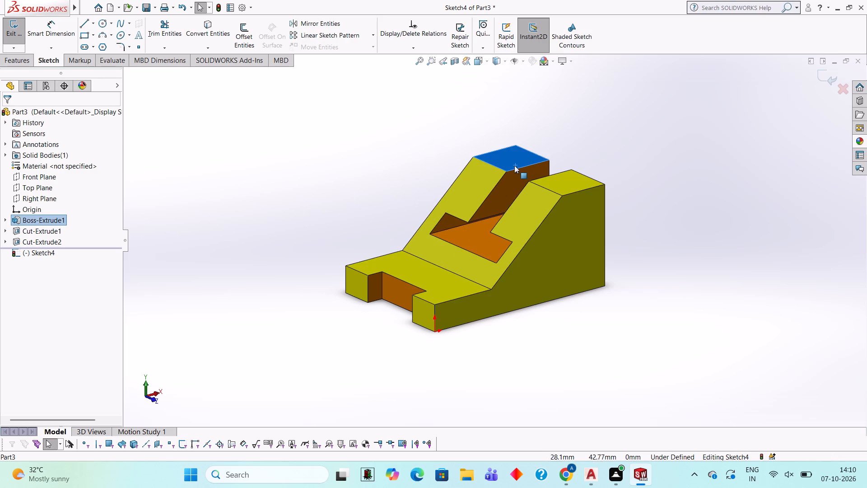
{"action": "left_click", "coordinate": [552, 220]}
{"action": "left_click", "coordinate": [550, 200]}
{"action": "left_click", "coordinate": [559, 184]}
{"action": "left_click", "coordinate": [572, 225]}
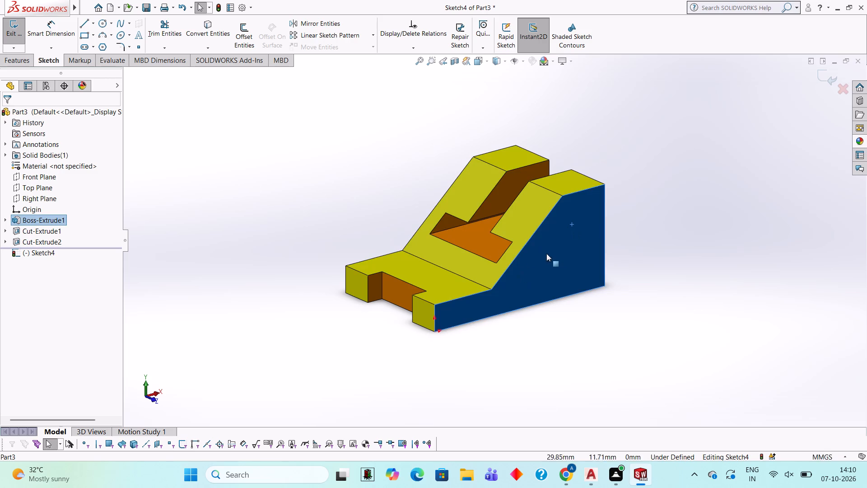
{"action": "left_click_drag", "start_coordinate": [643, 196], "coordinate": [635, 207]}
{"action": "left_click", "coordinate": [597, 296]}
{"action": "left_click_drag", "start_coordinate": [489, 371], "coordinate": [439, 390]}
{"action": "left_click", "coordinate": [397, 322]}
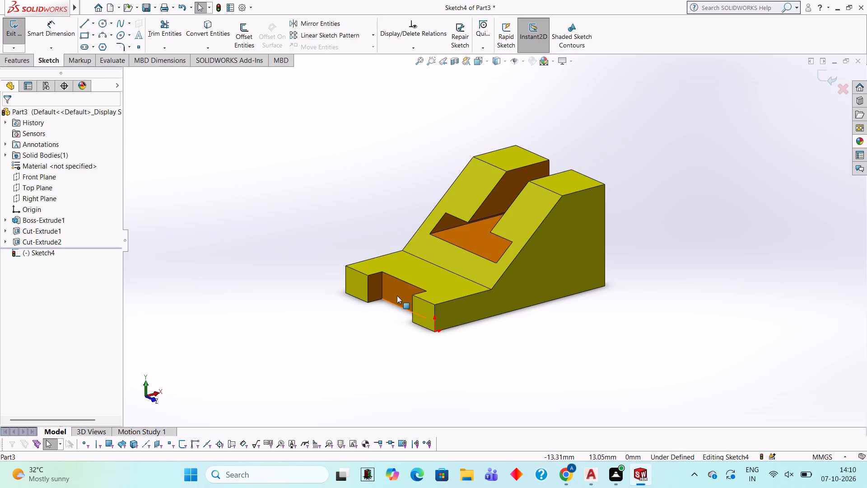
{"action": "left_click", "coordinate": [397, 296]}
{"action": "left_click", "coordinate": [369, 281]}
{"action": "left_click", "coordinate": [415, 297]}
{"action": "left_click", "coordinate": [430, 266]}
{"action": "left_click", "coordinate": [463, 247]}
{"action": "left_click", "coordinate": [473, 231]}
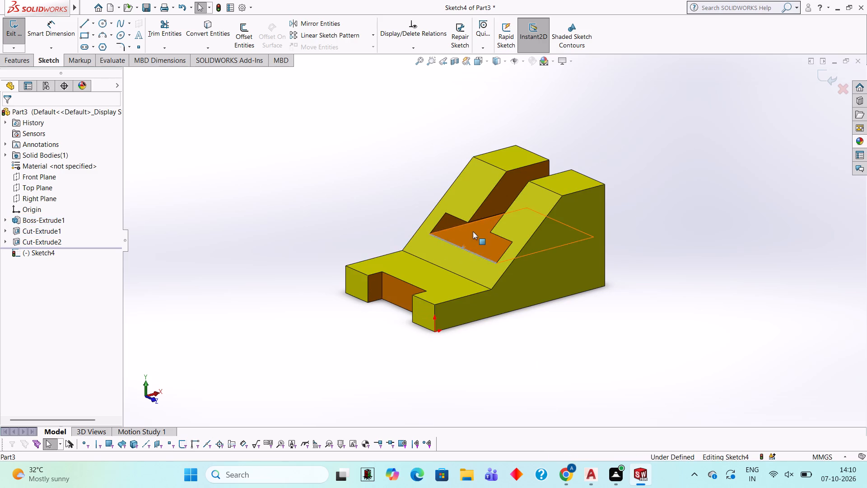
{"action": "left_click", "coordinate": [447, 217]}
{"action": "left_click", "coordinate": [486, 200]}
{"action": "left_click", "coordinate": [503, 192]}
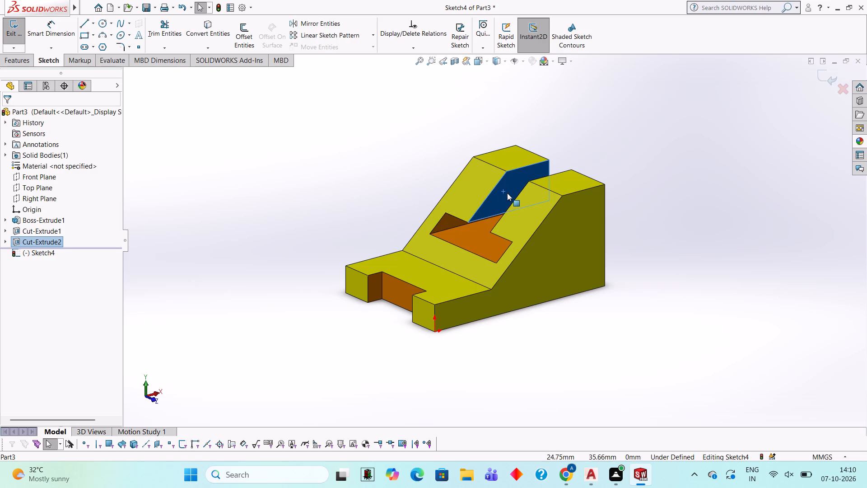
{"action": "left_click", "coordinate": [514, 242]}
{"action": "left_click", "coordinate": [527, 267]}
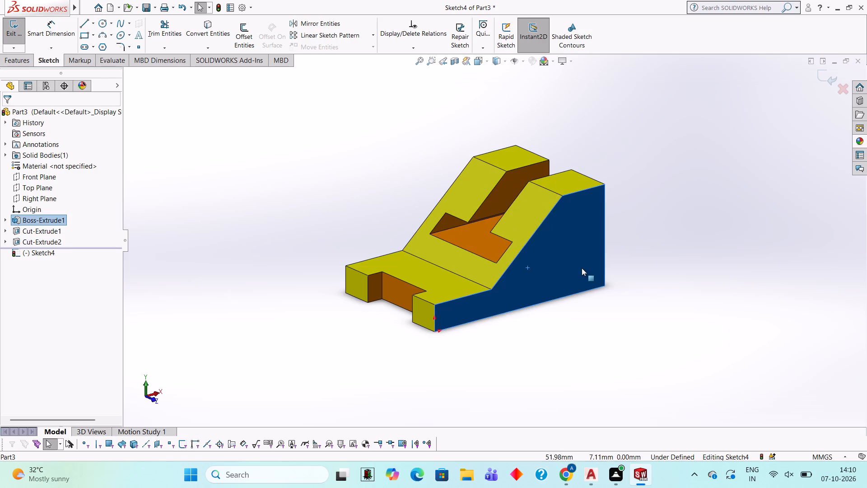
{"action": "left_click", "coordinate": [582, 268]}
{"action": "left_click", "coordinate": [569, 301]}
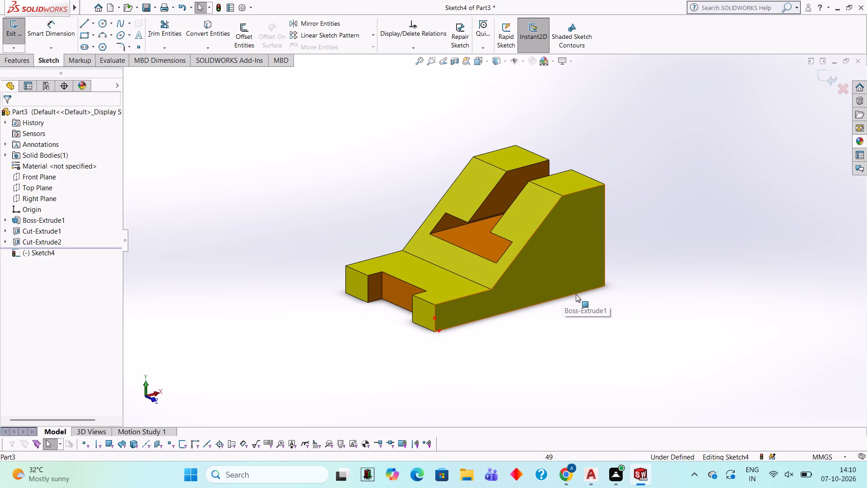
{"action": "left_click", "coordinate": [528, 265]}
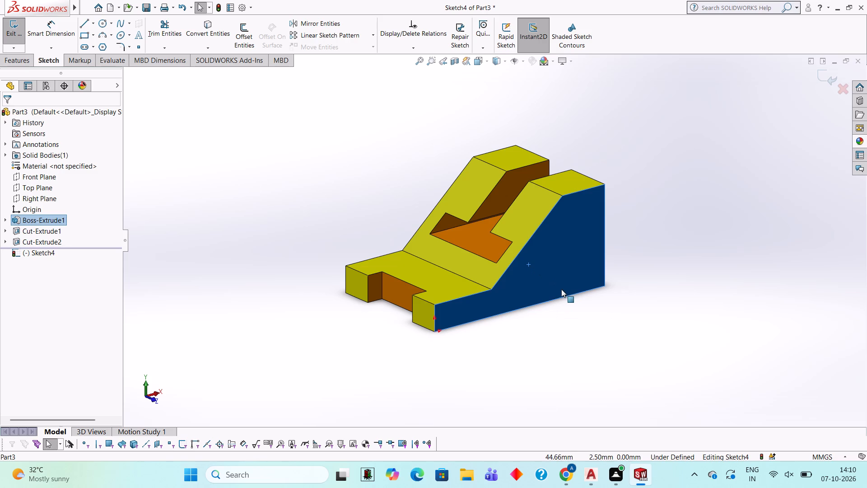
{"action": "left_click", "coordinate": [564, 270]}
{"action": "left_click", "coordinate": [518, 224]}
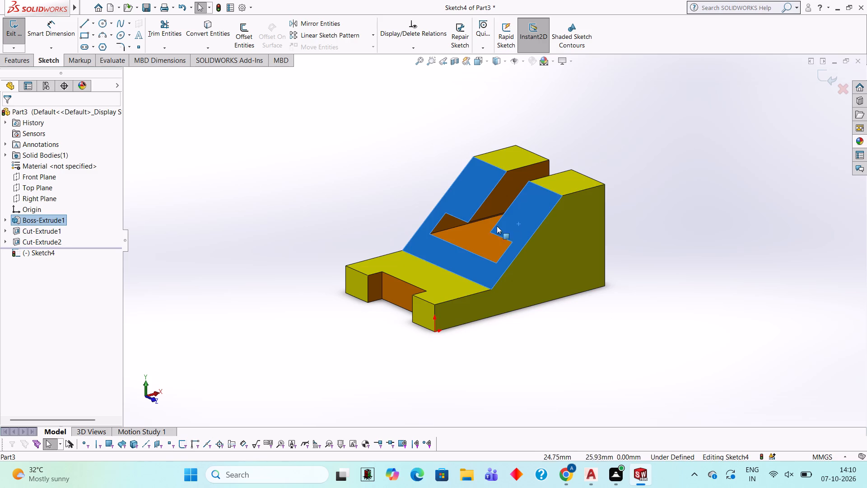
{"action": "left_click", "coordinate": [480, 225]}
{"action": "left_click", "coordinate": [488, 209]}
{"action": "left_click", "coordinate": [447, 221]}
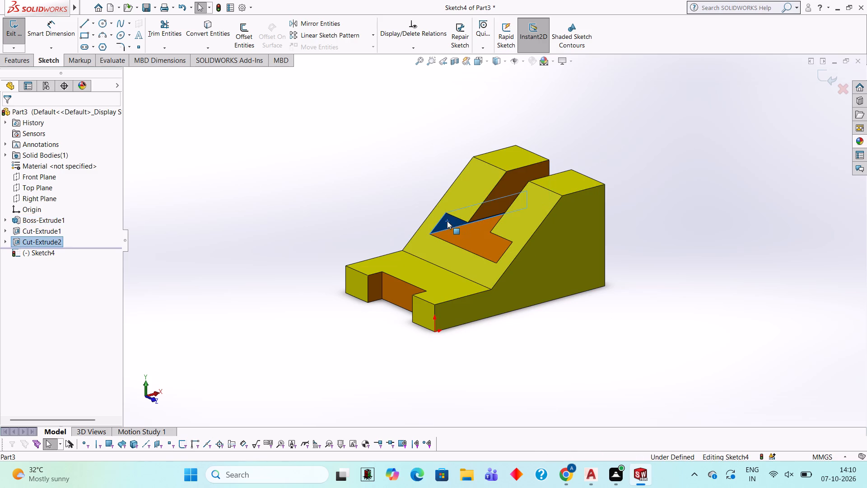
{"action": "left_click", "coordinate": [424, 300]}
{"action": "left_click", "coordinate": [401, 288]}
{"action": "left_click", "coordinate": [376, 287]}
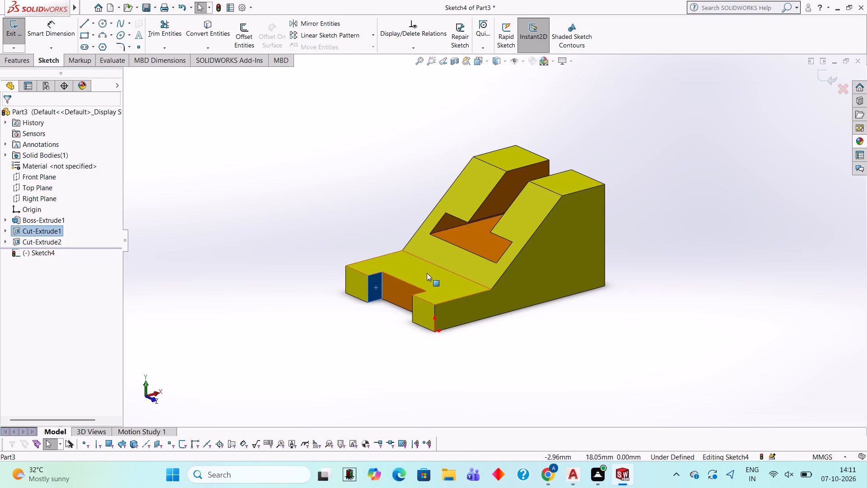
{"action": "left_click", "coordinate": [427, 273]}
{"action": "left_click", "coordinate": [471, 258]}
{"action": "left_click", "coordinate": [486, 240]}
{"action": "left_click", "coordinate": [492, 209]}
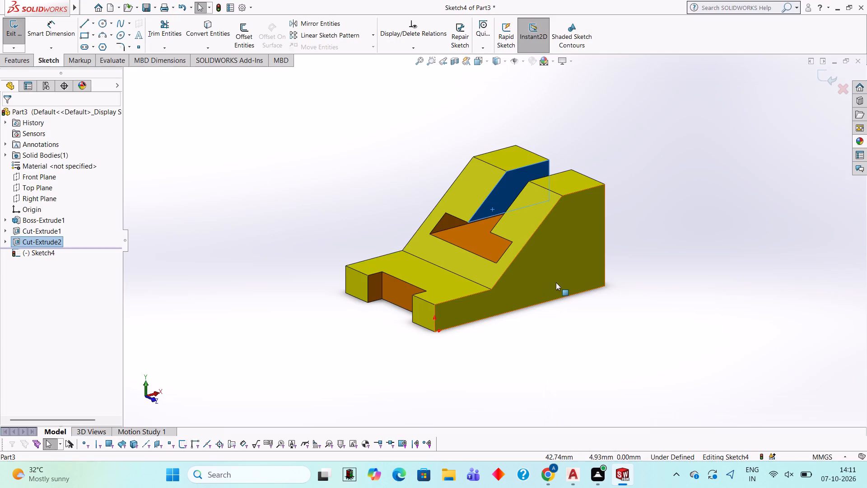
Exit the empty sketch on the block's large side face without drawing anything.
{"action": "key", "text": "Escape"}
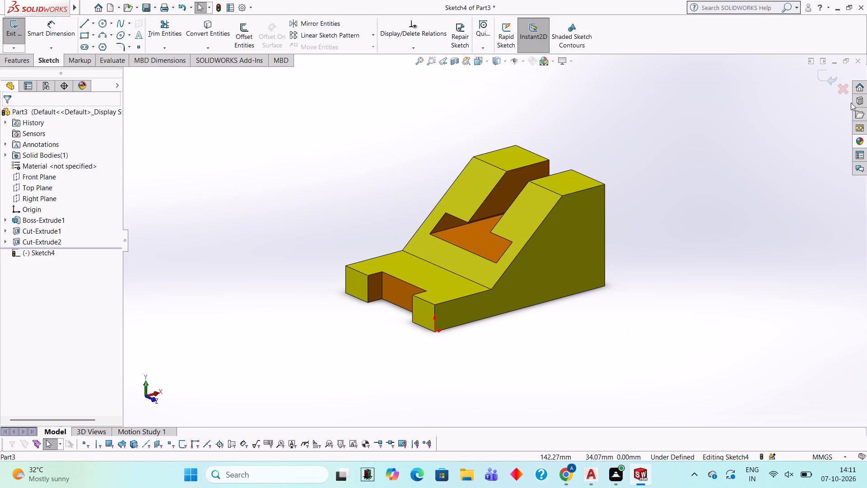
{"action": "left_click", "coordinate": [820, 78]}
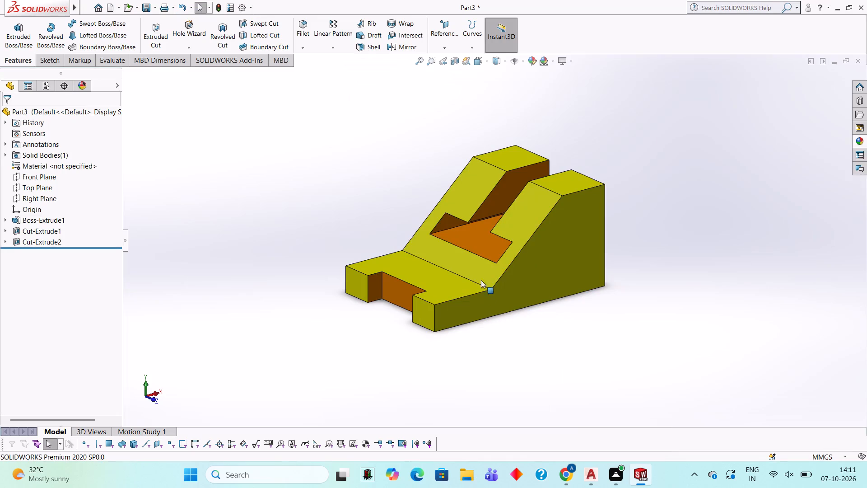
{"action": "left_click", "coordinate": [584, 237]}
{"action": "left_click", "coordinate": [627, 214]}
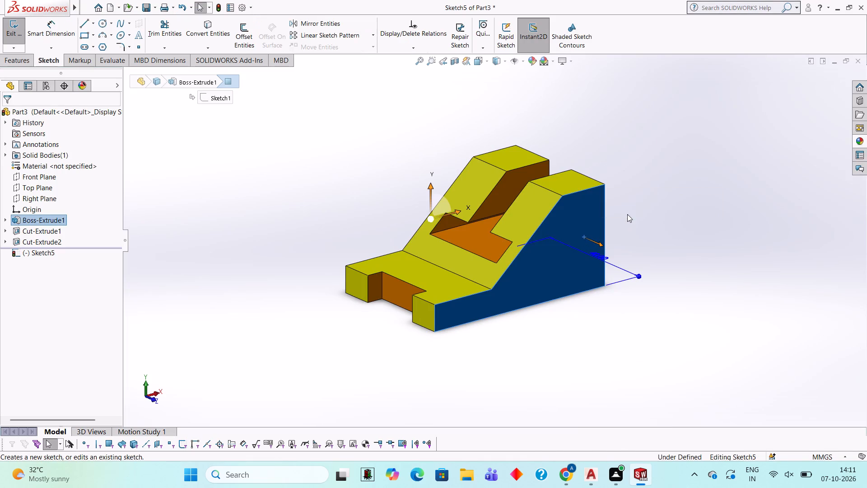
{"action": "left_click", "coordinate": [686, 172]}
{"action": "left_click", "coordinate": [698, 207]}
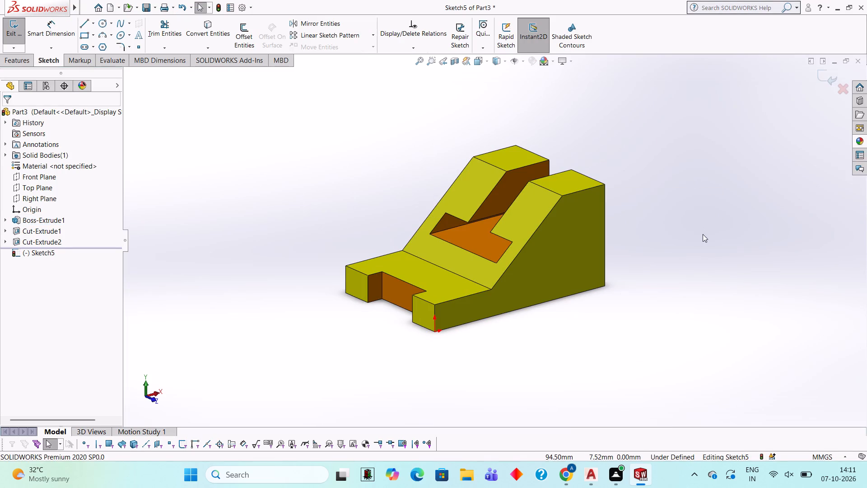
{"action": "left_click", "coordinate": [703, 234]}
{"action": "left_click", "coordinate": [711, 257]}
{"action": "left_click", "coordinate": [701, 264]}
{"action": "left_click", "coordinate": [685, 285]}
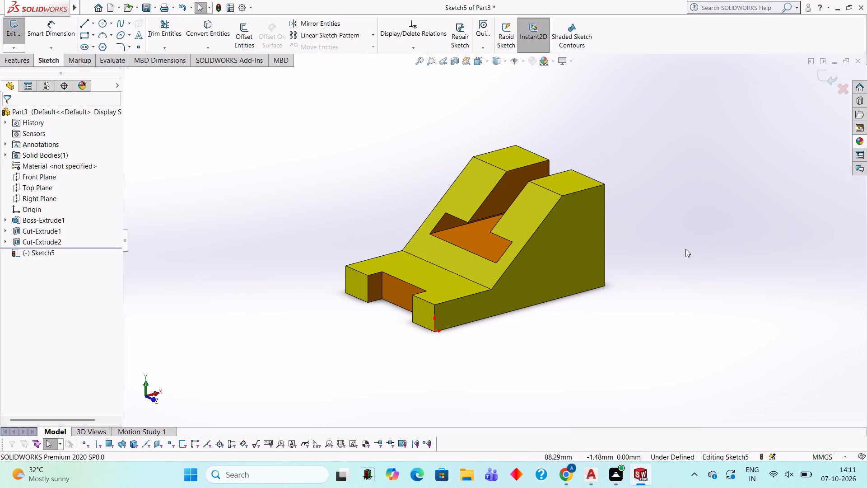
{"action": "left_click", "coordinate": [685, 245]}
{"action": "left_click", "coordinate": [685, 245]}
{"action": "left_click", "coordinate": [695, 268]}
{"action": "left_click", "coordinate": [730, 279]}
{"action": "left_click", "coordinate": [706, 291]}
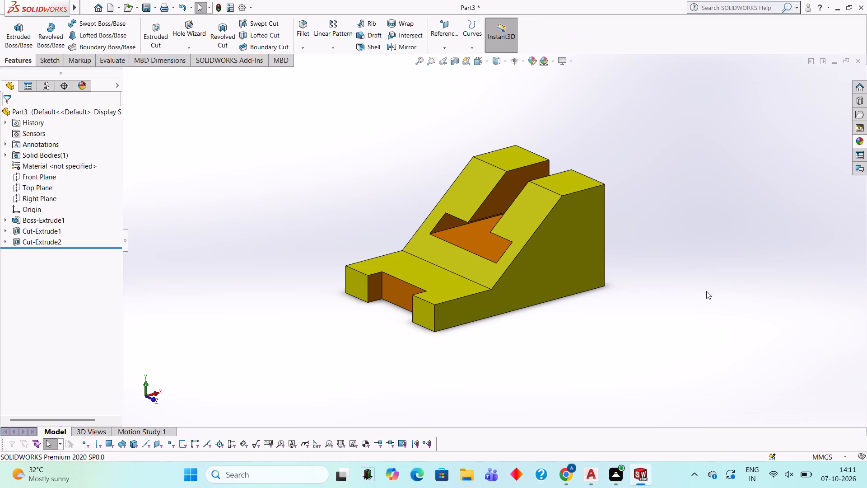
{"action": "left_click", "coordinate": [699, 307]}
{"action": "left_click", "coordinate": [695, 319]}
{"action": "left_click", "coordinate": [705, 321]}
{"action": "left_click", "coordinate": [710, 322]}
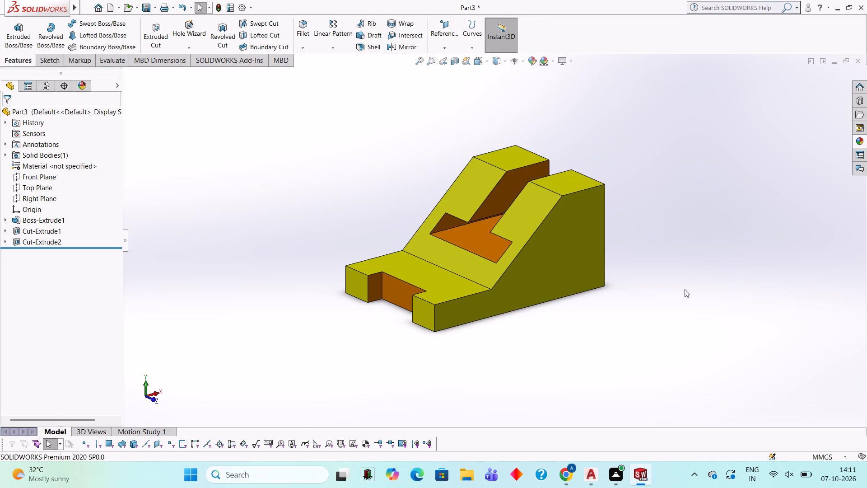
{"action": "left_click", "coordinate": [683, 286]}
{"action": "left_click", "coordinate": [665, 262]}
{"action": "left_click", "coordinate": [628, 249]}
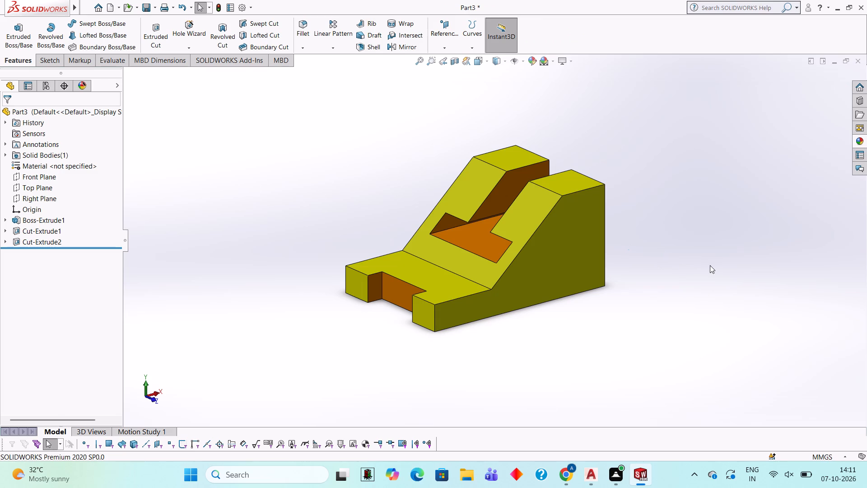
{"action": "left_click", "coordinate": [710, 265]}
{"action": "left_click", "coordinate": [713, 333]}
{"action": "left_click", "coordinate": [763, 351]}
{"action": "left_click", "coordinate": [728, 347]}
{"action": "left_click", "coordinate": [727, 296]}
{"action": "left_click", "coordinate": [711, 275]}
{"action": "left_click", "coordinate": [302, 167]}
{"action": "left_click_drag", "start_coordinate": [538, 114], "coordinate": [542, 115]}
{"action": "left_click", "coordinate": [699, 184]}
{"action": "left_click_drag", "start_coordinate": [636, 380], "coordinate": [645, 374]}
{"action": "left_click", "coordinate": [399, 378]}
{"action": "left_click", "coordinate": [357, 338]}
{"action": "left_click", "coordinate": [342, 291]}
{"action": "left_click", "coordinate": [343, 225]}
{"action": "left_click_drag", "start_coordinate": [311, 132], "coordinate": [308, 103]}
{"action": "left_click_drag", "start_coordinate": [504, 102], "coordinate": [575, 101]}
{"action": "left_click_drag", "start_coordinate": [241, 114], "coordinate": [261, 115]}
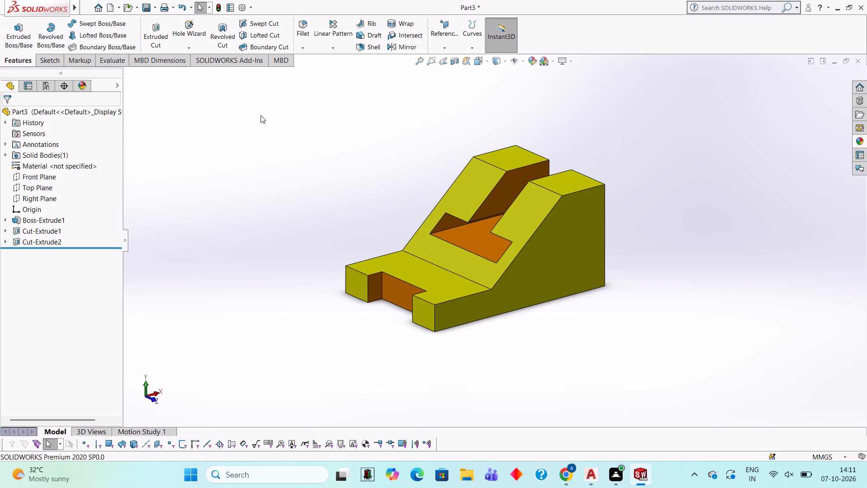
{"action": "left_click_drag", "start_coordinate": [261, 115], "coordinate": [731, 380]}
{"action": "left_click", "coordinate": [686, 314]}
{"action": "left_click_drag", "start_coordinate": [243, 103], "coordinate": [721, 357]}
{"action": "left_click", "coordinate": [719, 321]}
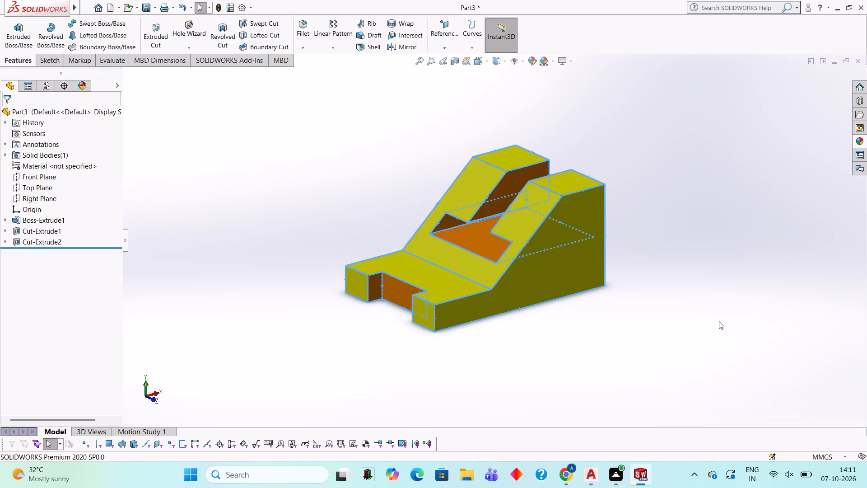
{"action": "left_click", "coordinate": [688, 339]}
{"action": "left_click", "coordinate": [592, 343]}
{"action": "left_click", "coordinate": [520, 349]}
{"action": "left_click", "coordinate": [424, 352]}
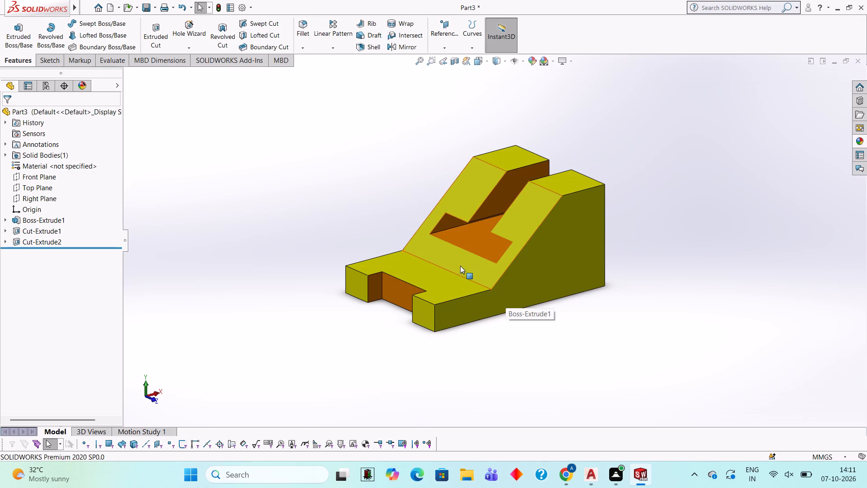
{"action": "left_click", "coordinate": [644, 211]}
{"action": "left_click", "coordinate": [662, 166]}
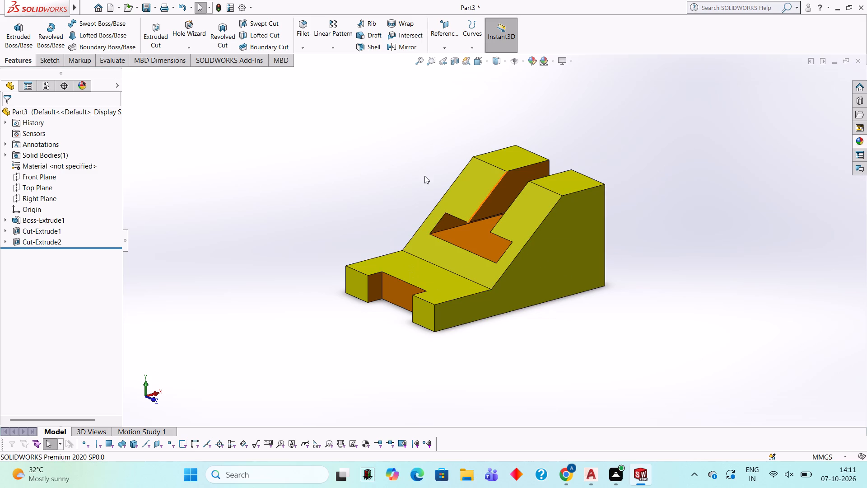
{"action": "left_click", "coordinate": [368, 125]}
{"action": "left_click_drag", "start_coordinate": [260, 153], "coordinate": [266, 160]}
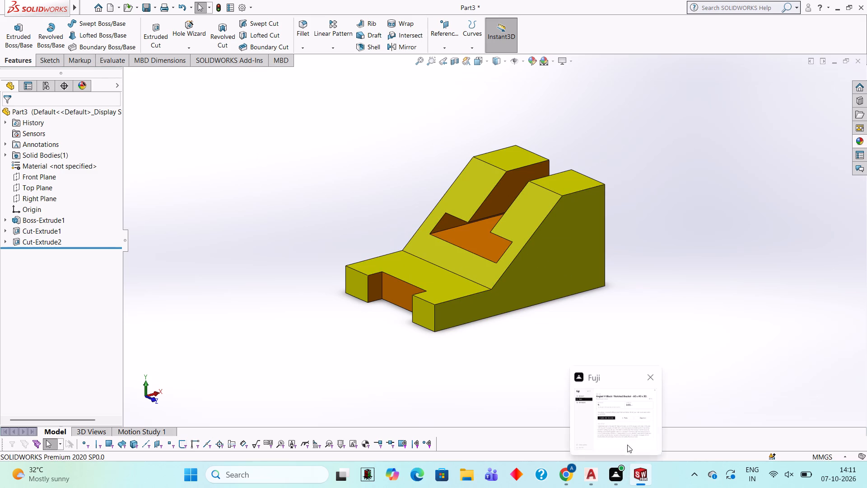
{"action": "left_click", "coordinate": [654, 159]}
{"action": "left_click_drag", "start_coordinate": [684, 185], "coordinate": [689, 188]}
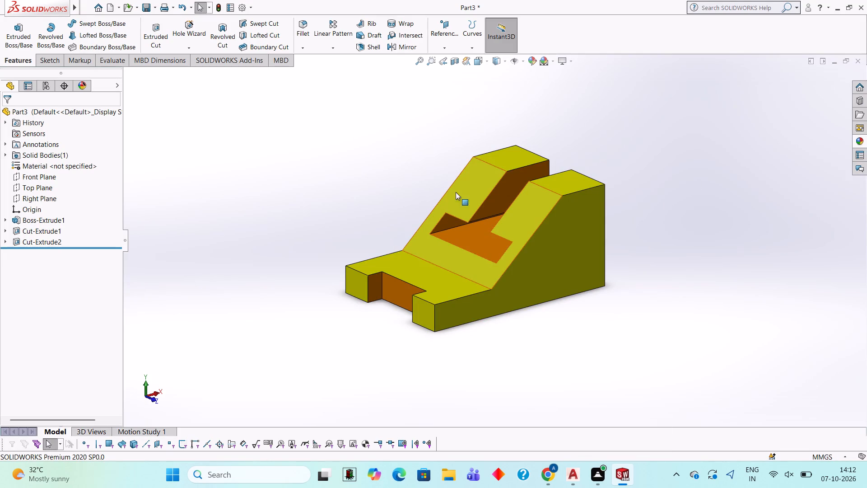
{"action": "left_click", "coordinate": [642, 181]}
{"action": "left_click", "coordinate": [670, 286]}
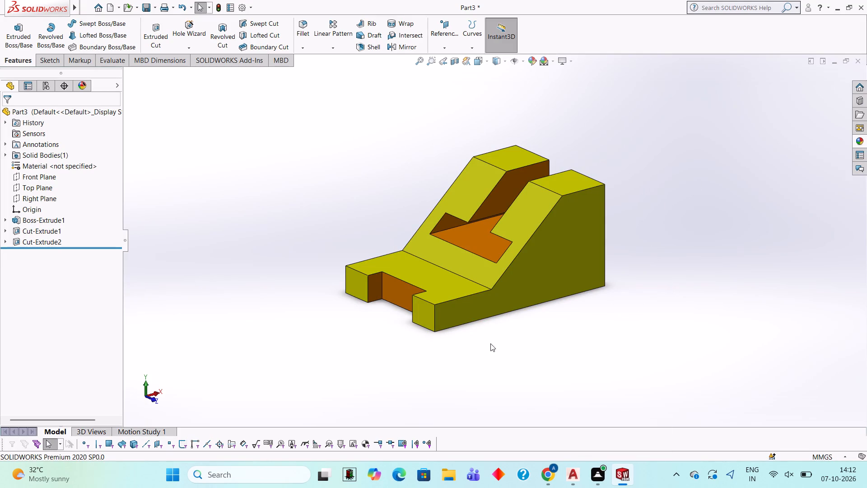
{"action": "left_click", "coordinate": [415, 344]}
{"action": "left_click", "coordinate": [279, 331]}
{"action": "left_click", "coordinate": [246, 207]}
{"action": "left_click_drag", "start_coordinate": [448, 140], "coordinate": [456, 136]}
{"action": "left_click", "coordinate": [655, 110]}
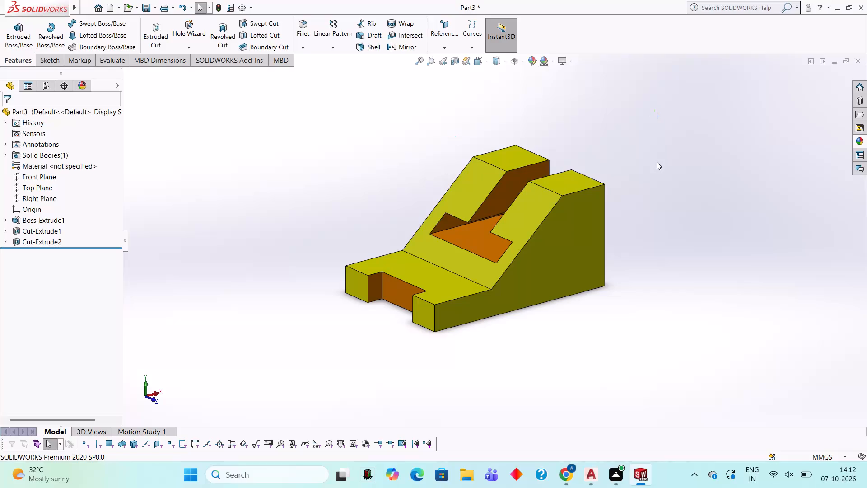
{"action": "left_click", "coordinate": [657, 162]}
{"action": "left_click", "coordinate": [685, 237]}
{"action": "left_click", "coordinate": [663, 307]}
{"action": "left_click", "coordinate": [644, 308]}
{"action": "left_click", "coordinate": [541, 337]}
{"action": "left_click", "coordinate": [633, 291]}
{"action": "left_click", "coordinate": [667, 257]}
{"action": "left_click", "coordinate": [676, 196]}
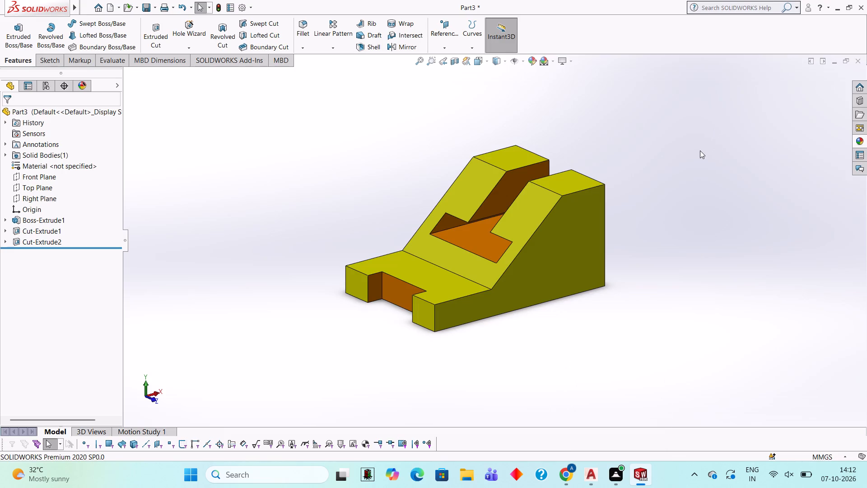
Save the part in the Documents folder as a SOLIDWORKS part named ANGLED V BLOCK.
{"action": "key", "text": "ctrl+s"}
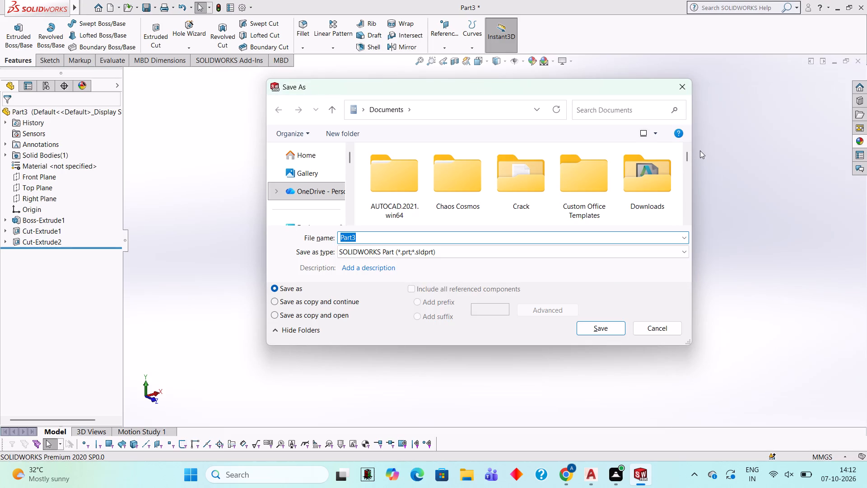
{"action": "key", "text": "a"}
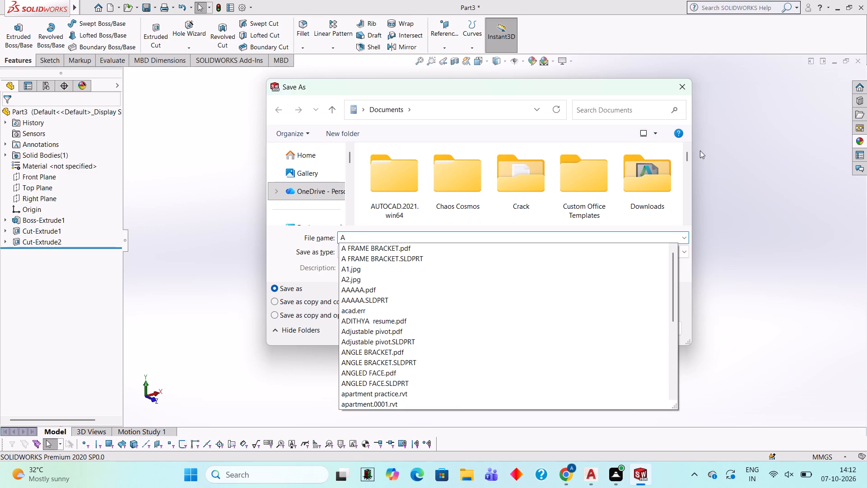
{"action": "key", "text": "n"}
{"action": "key", "text": "g"}
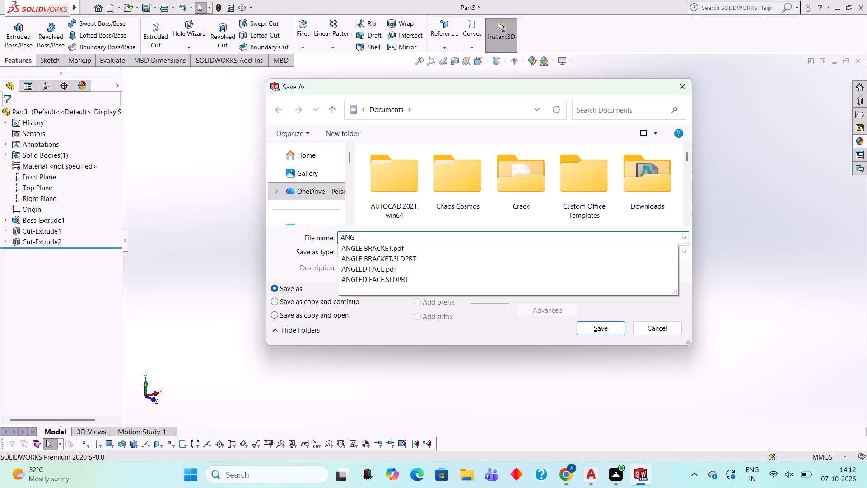
{"action": "key", "text": "l"}
{"action": "type", "text": "ED"}
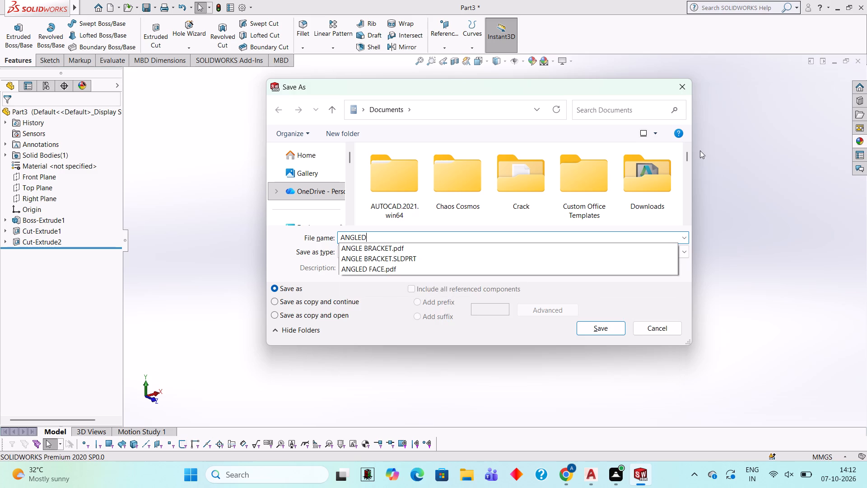
{"action": "key", "text": "space"}
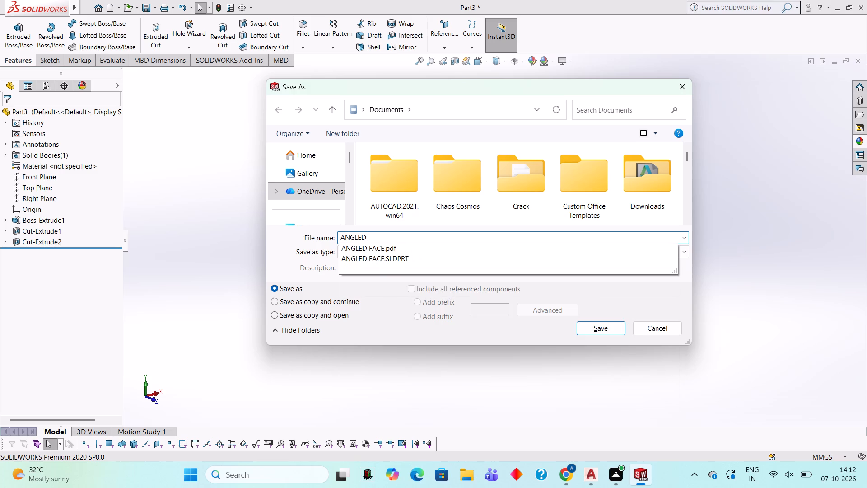
{"action": "type", "text": "V B"}
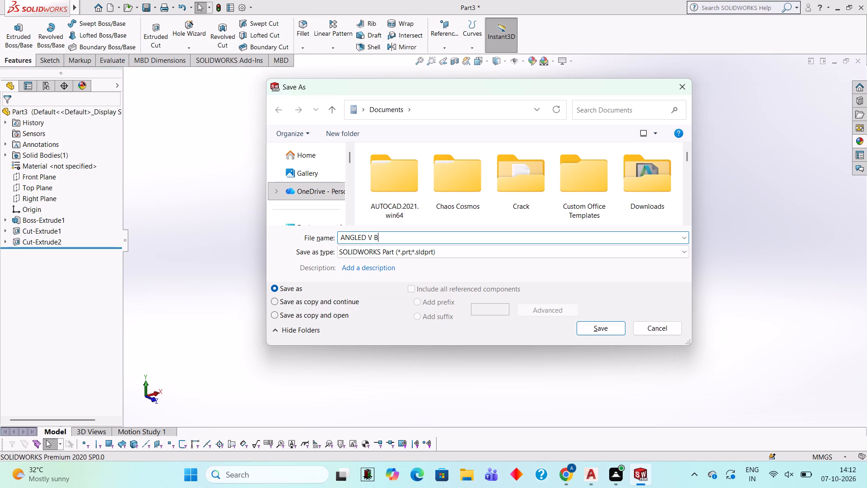
{"action": "type", "text": "LO"}
{"action": "type", "text": "CK"}
{"action": "key", "text": "space"}
{"action": "left_click", "coordinate": [610, 330]}
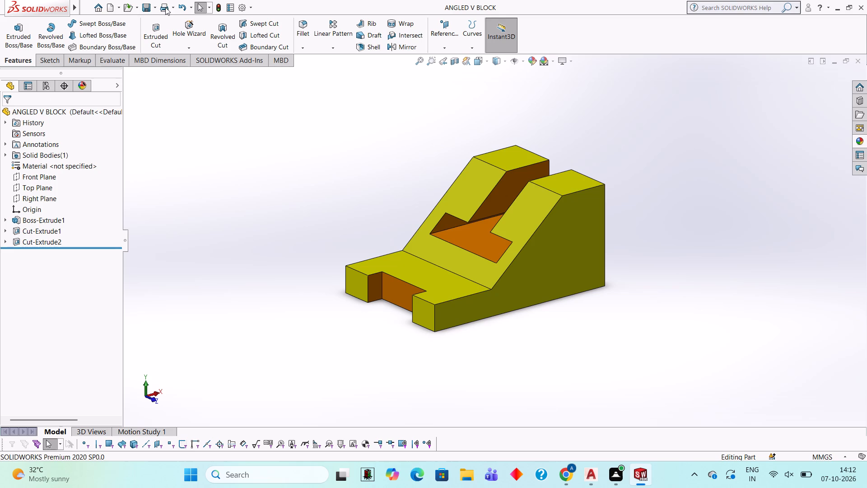
Save a copy of the part as an Adobe PDF named ANGLED V BLOCK in the Documents folder.
{"action": "left_click", "coordinate": [154, 7]}
{"action": "left_click", "coordinate": [165, 28]}
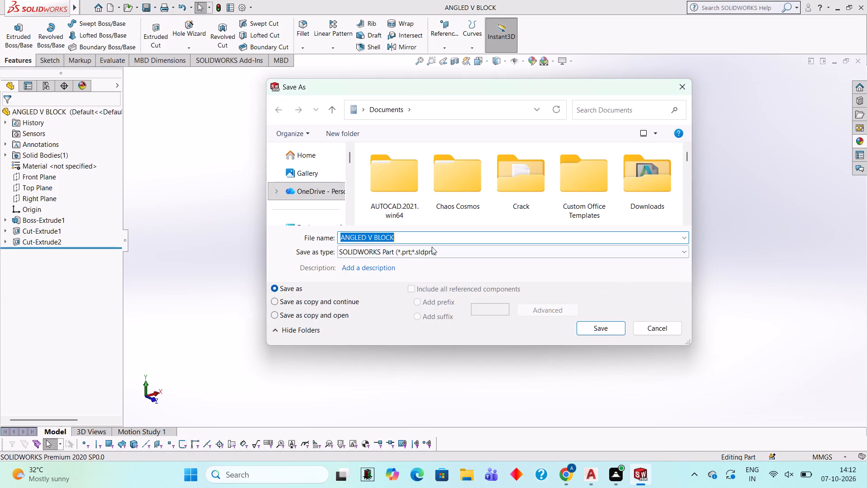
{"action": "left_click", "coordinate": [440, 250]}
{"action": "left_click", "coordinate": [376, 67]}
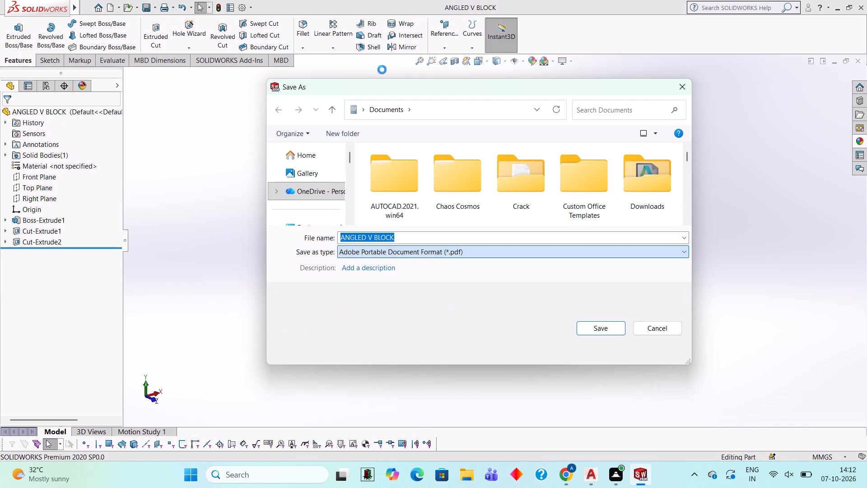
{"action": "left_click", "coordinate": [614, 349]}
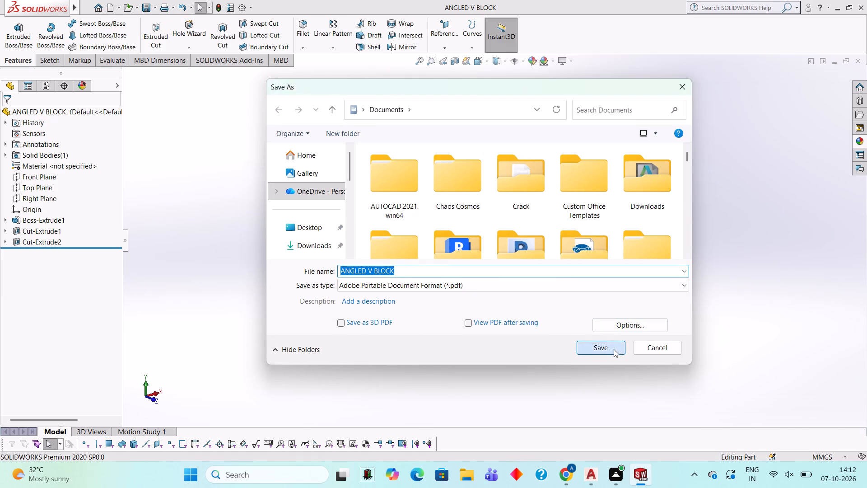